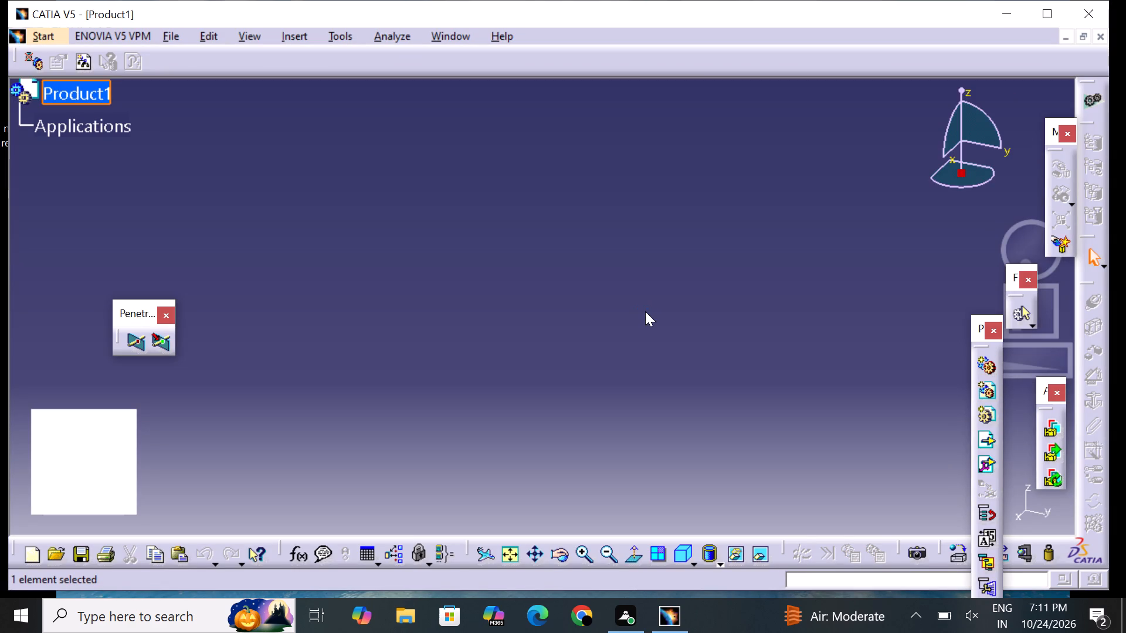
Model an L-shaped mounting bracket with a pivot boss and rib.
Add a new part to Product1 by switching to the Part Design workbench.
left_click(45, 31)
left_click(76, 80)
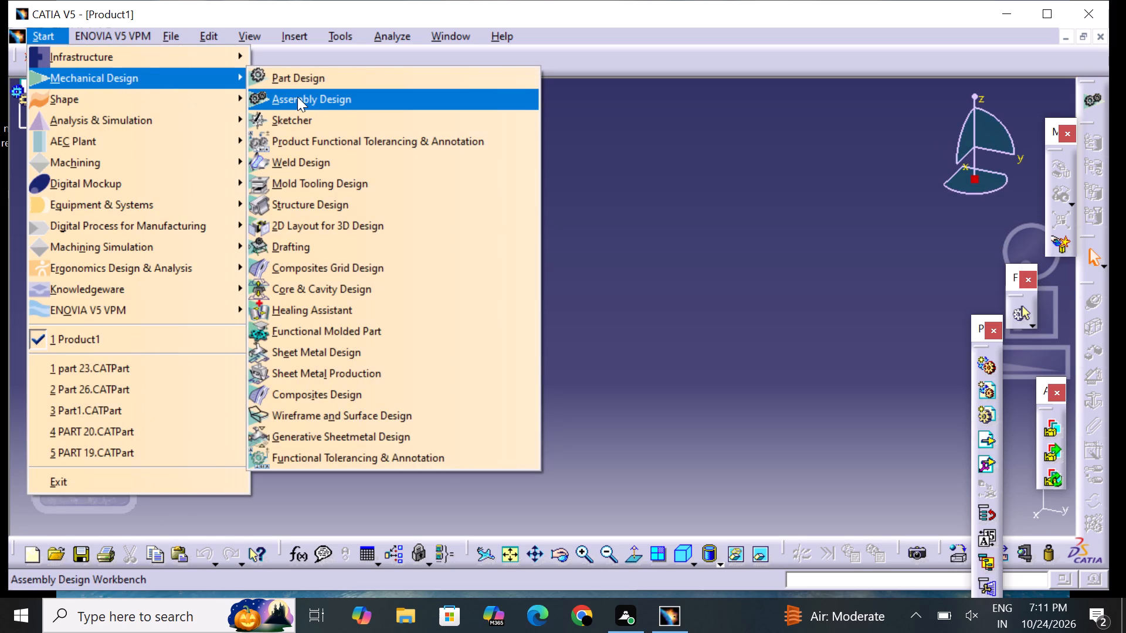
left_click(307, 80)
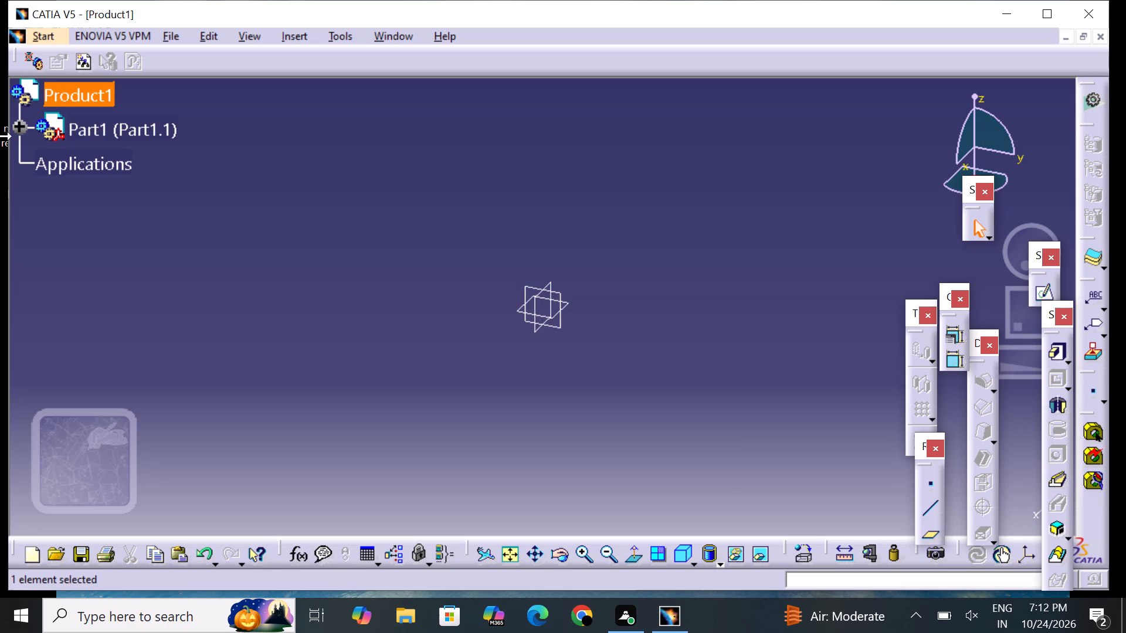
Expand Part1 in the tree and open a new sketch on its yz plane.
left_click(21, 127)
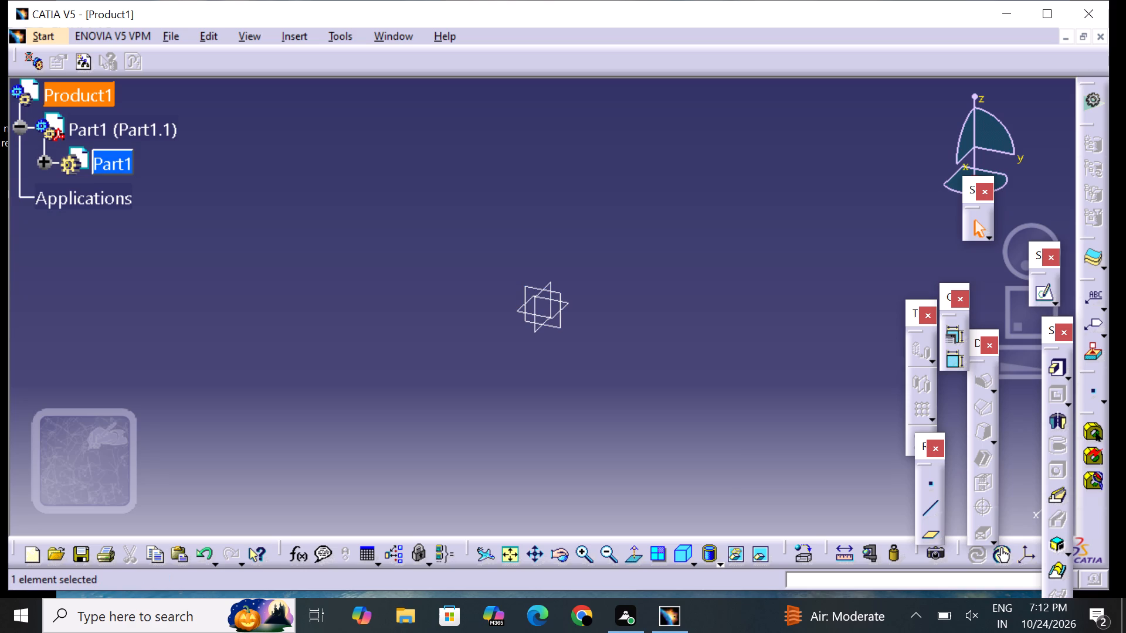
left_click(42, 164)
left_click(124, 203)
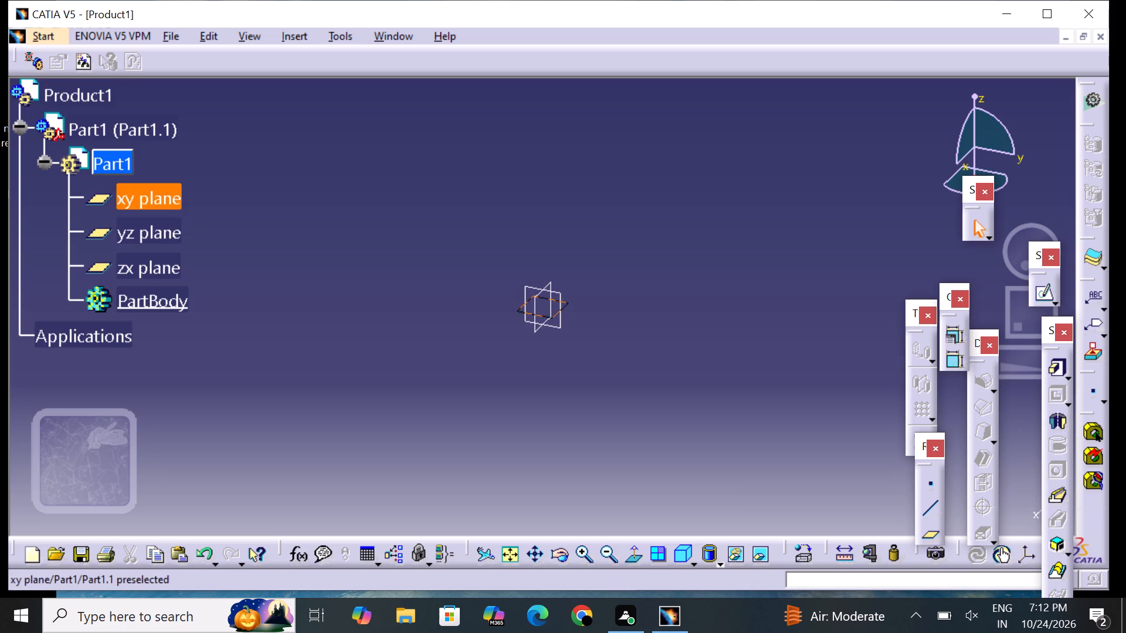
left_click(163, 224)
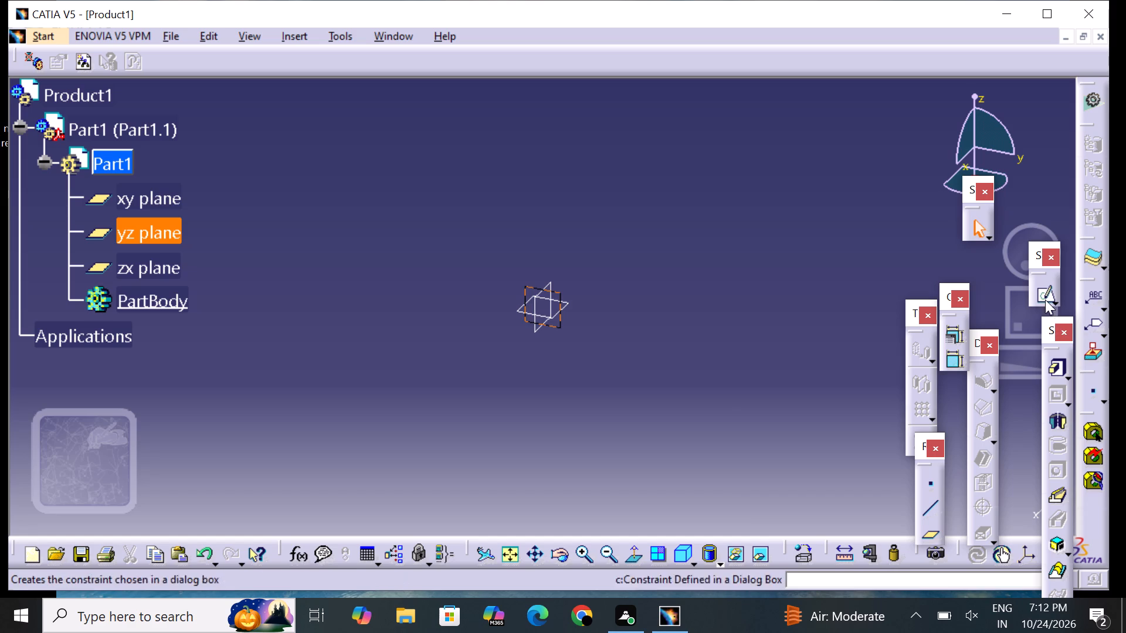
left_click(1043, 291)
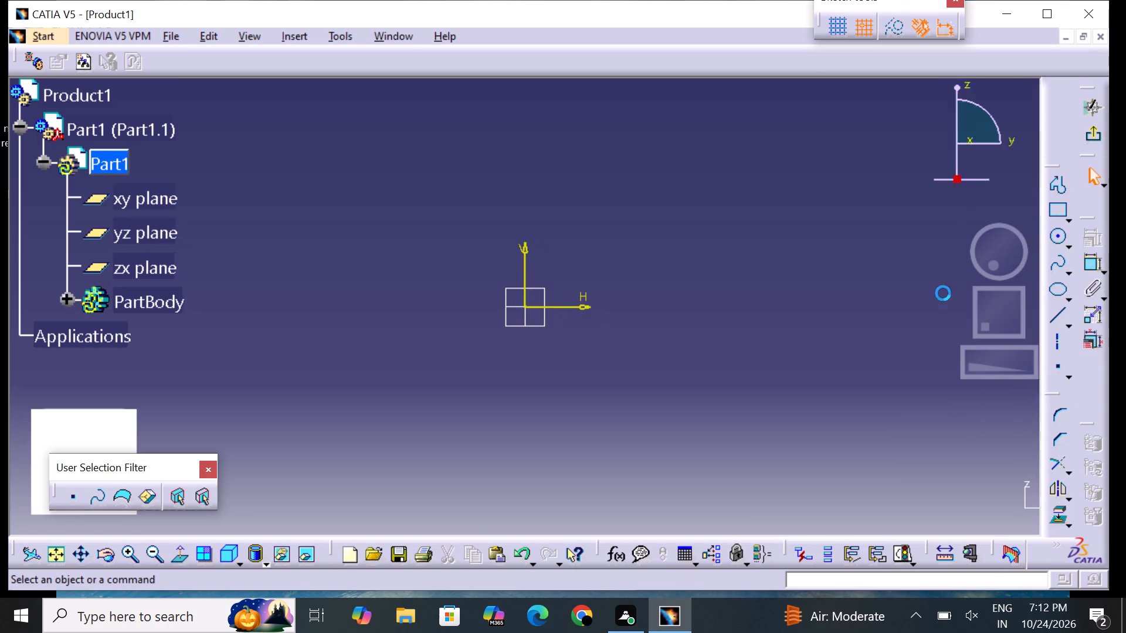
Sketch a closed L-shaped profile along the V axis through (0,30), (10,30), (10,0), (30,0), (30,-20) and (0,-20) mm.
middle_click_drag(520, 253, 541, 287)
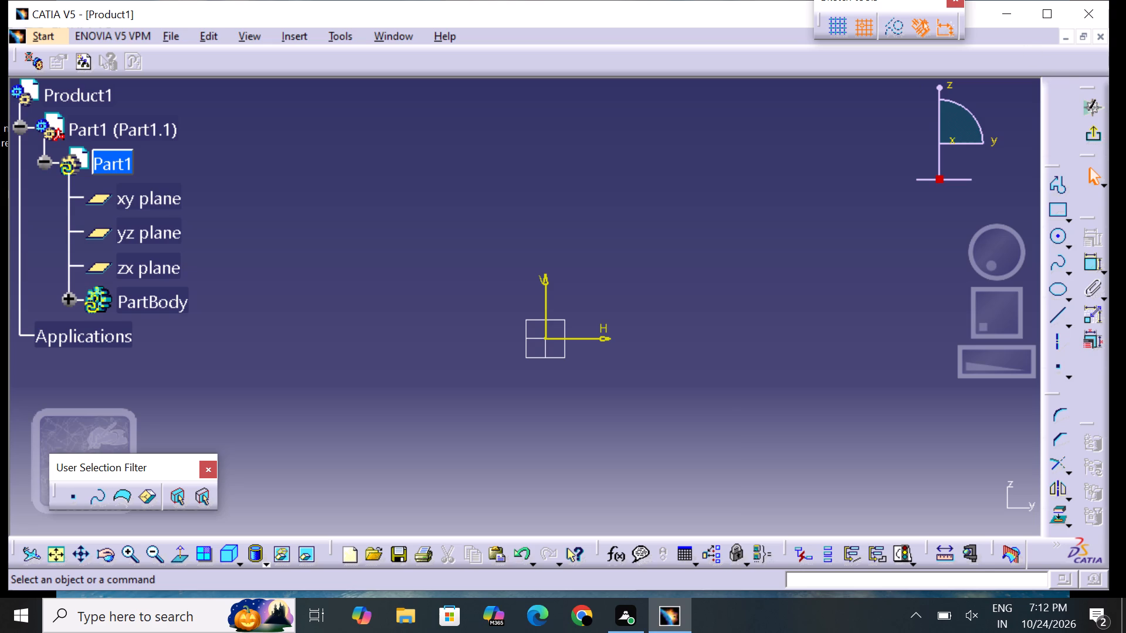
left_click(1059, 183)
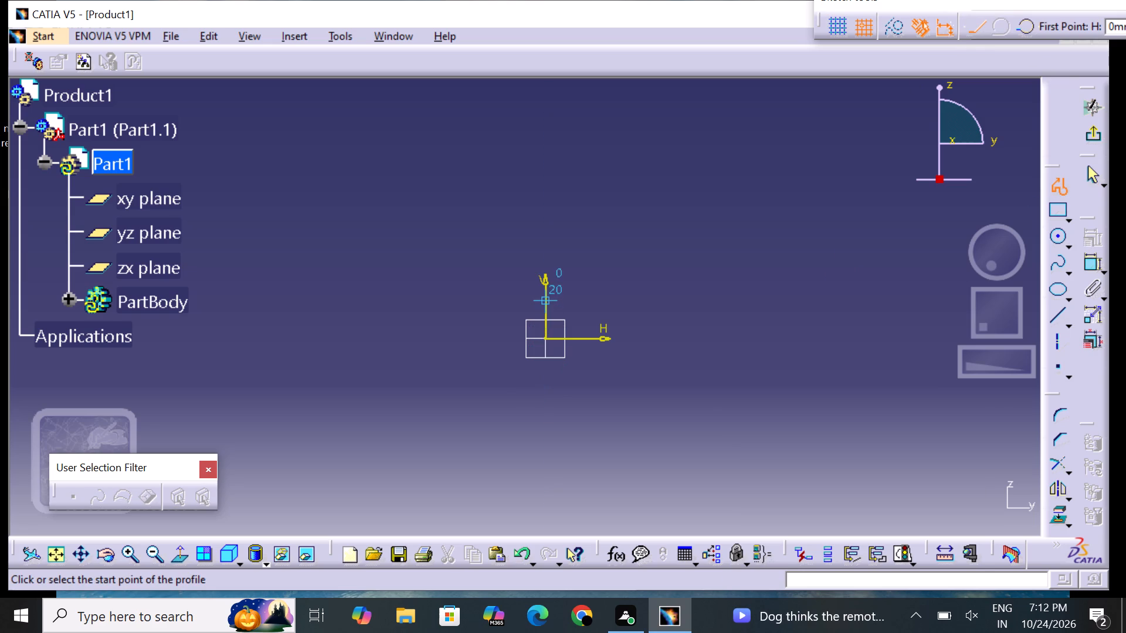
left_click(545, 279)
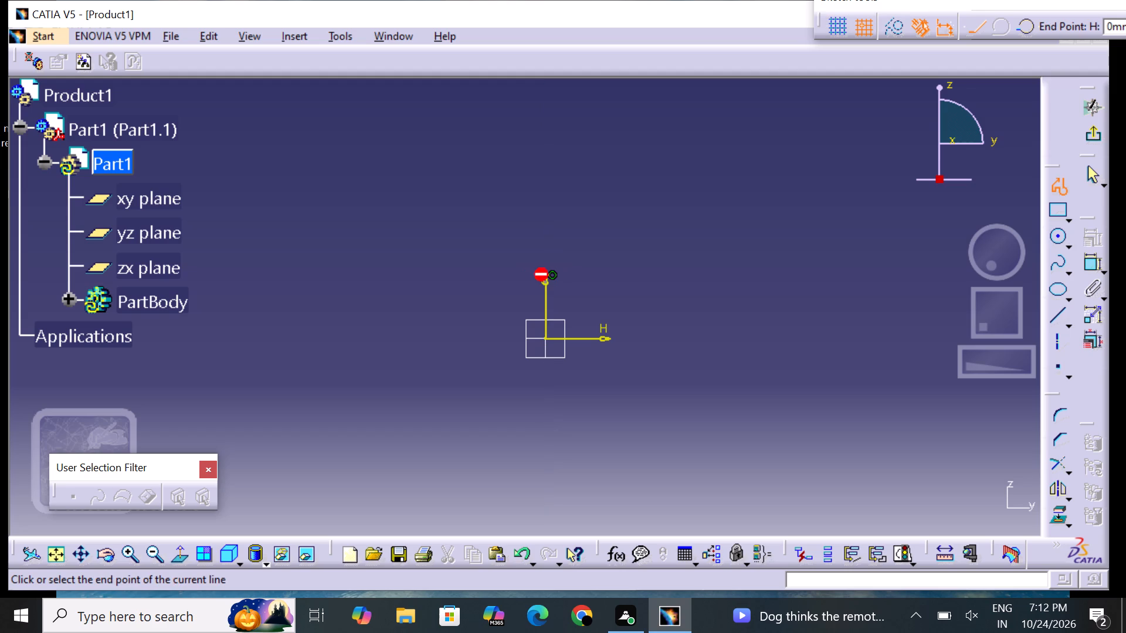
left_click(572, 286)
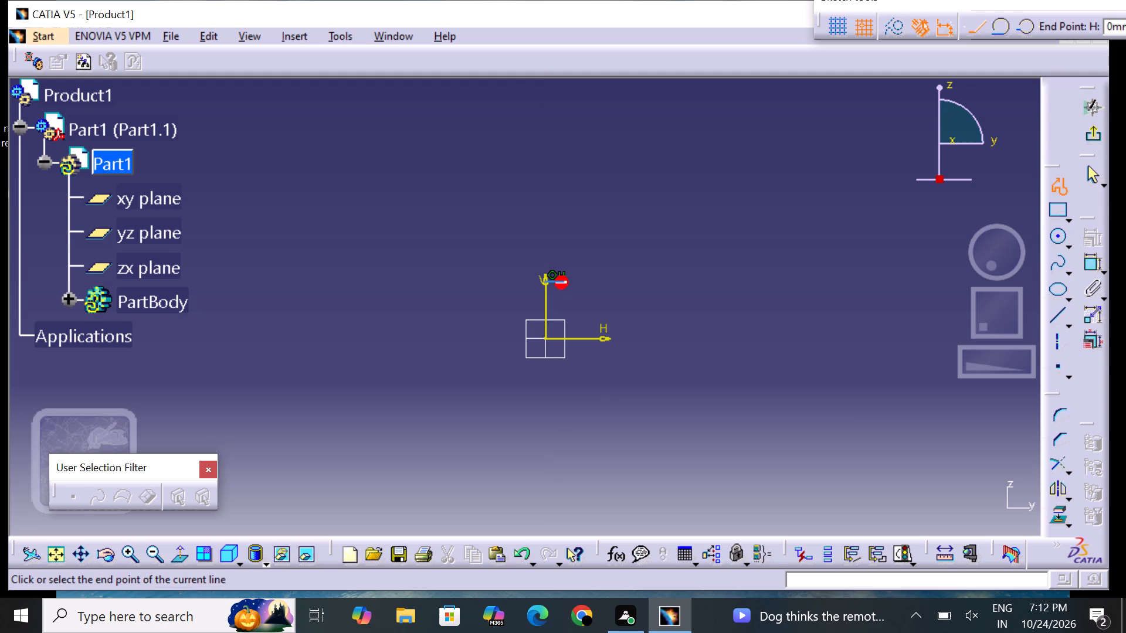
left_click(569, 339)
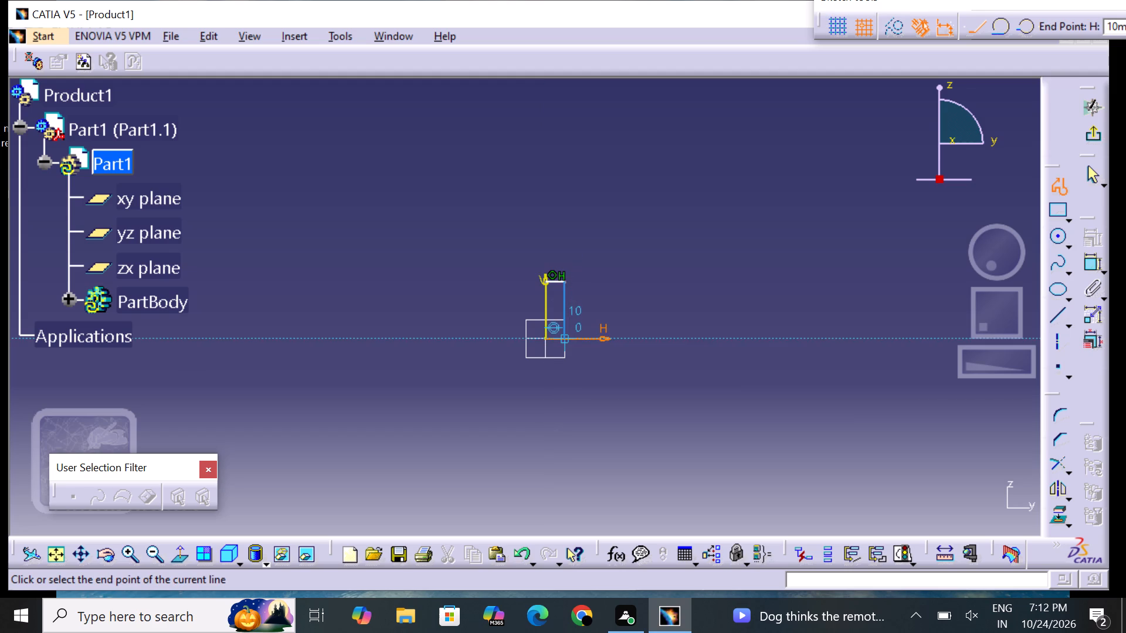
left_click(599, 339)
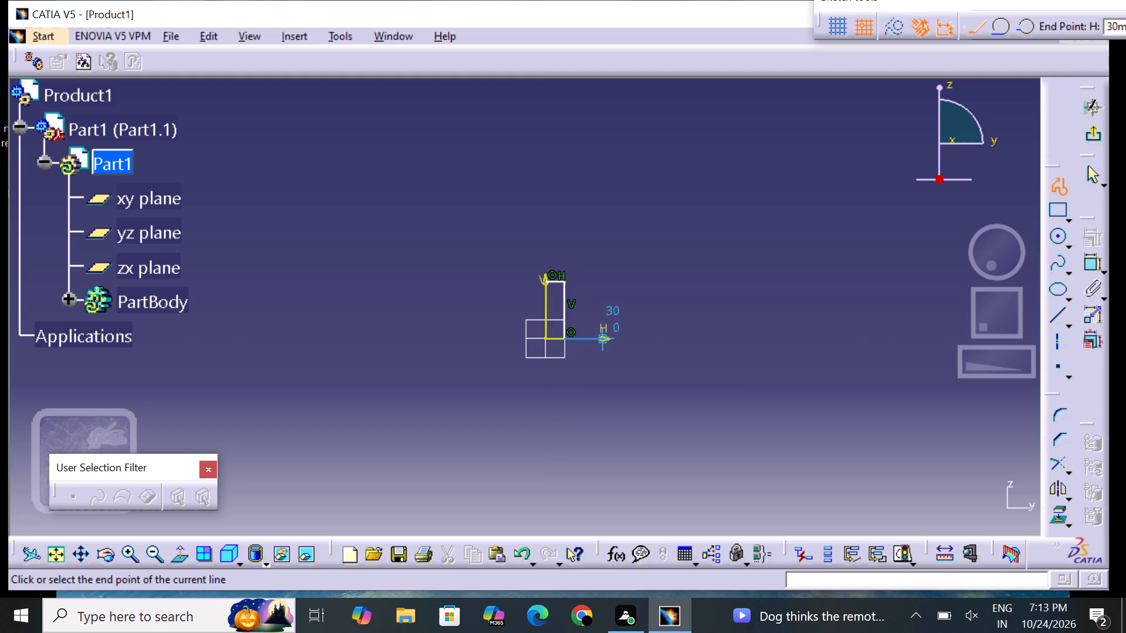
left_click(596, 384)
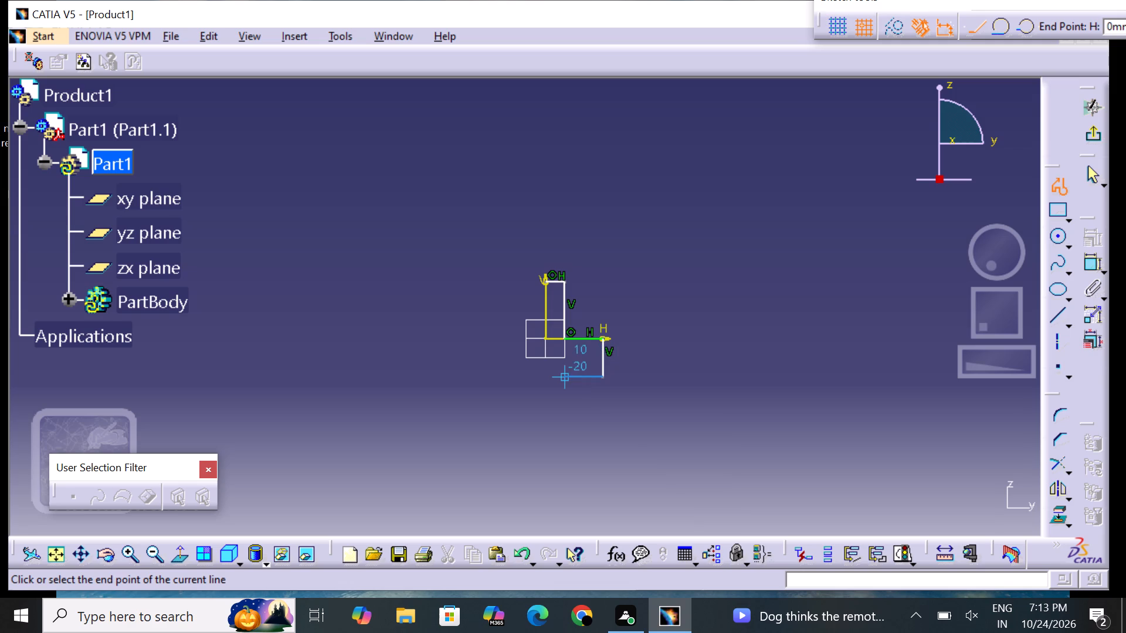
left_click(544, 377)
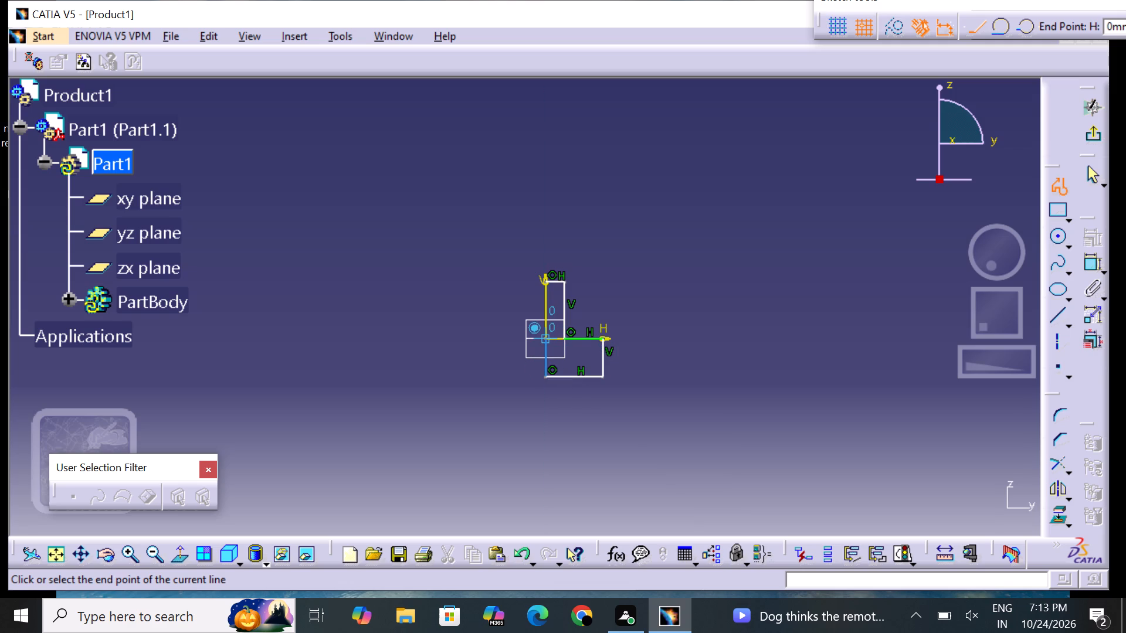
left_click(550, 283)
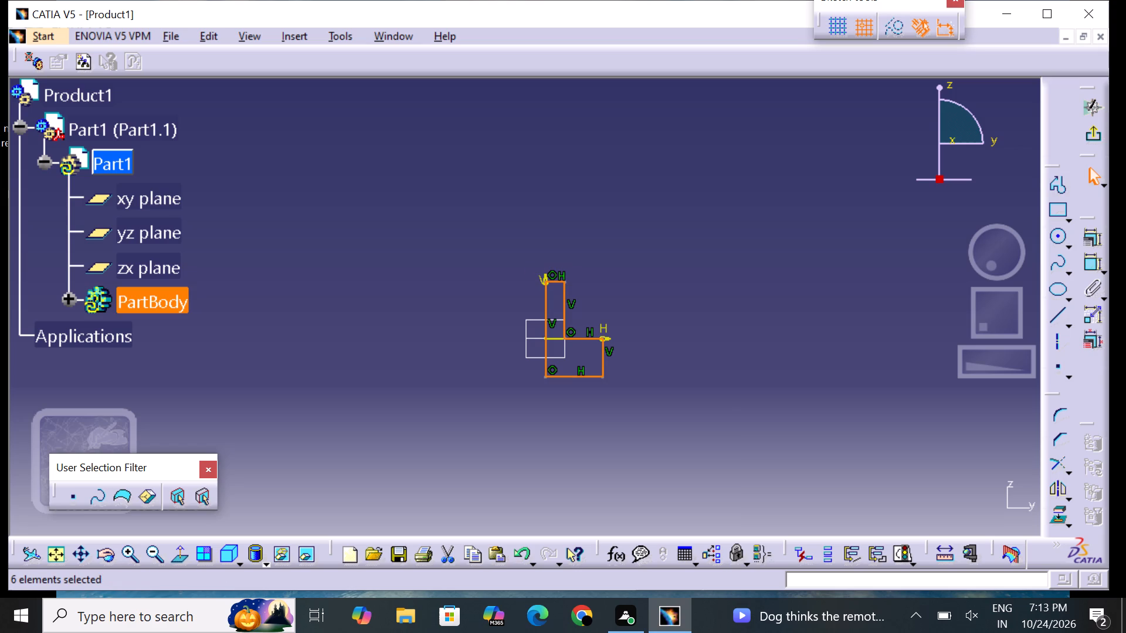
key("Escape")
key("Escape")
key("Escape")
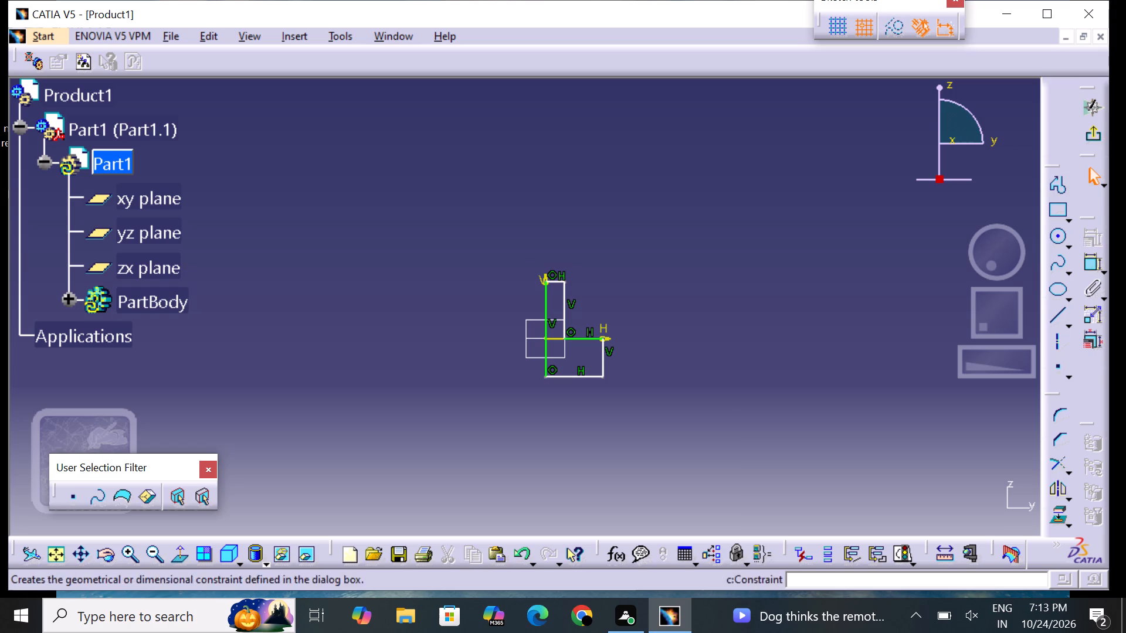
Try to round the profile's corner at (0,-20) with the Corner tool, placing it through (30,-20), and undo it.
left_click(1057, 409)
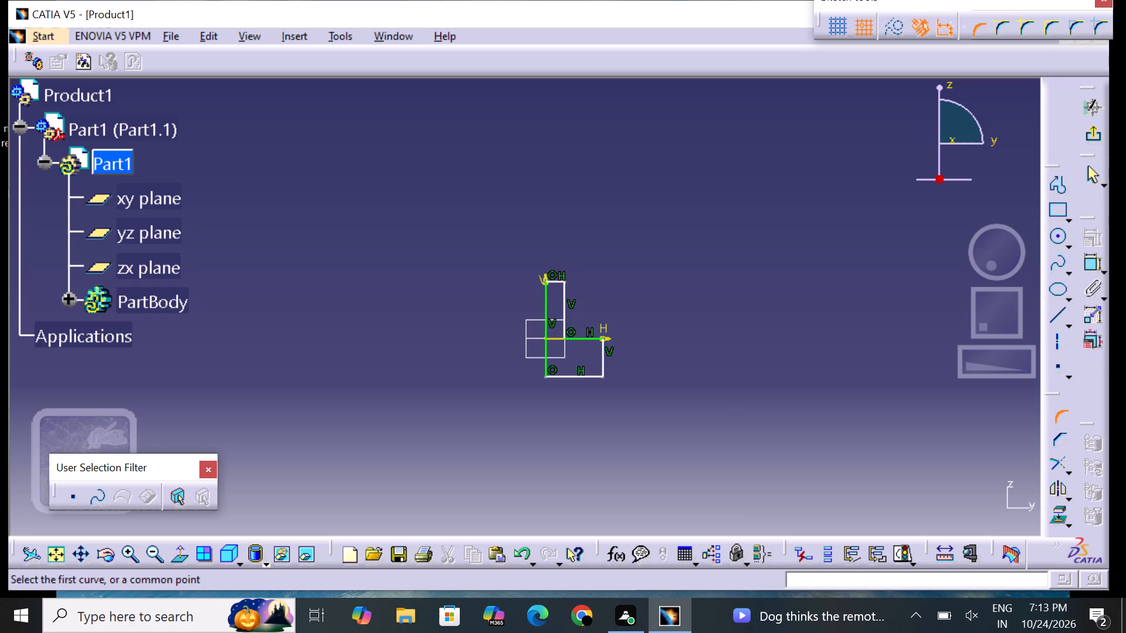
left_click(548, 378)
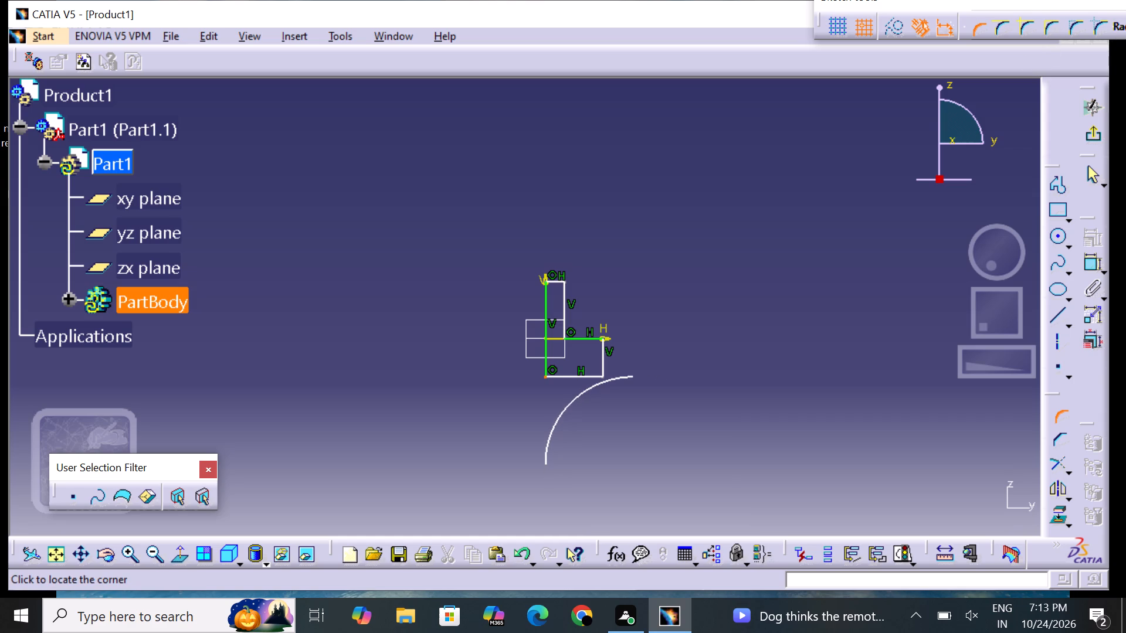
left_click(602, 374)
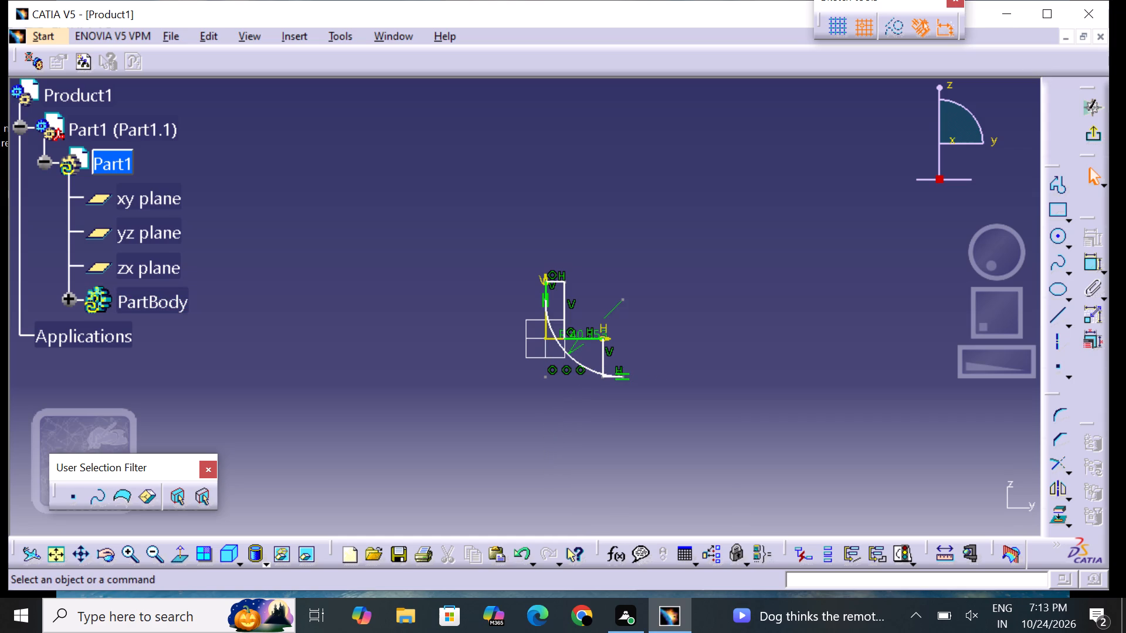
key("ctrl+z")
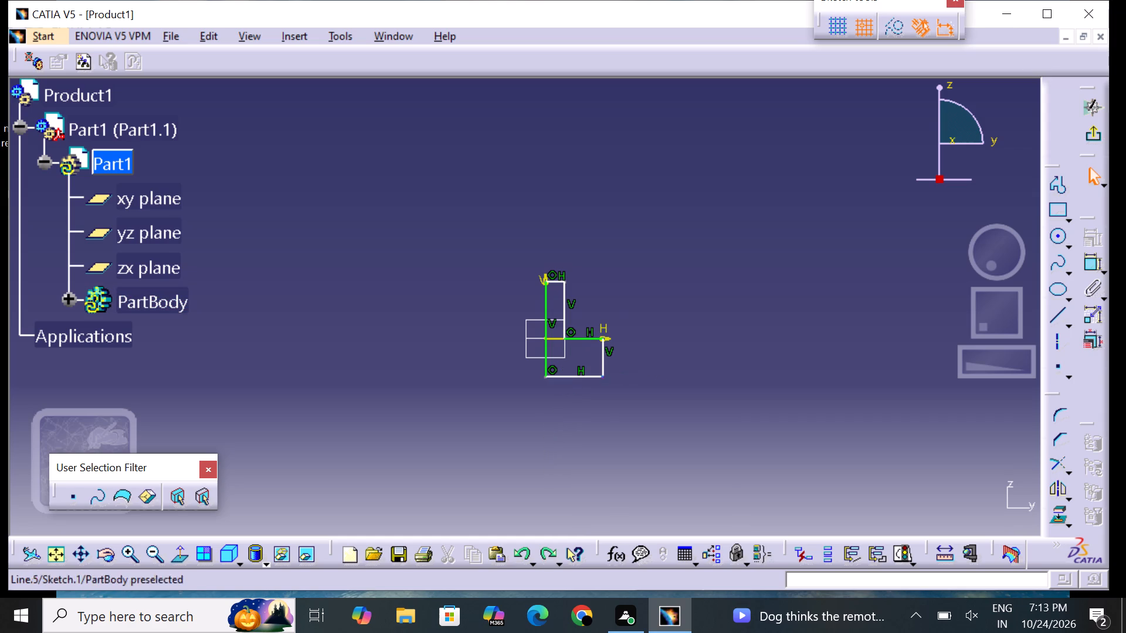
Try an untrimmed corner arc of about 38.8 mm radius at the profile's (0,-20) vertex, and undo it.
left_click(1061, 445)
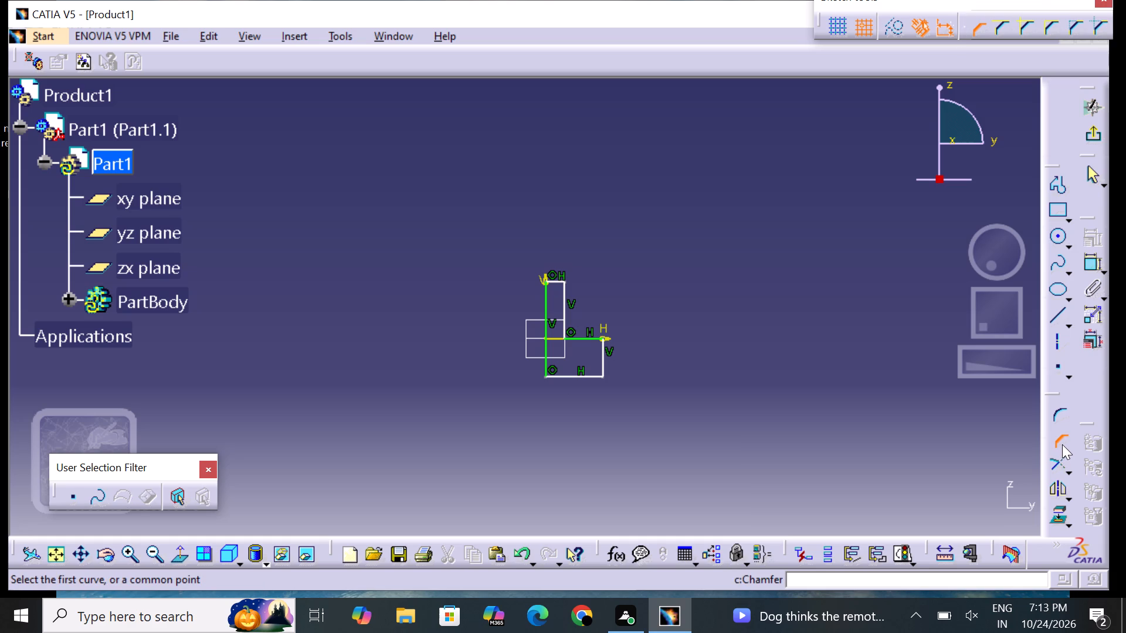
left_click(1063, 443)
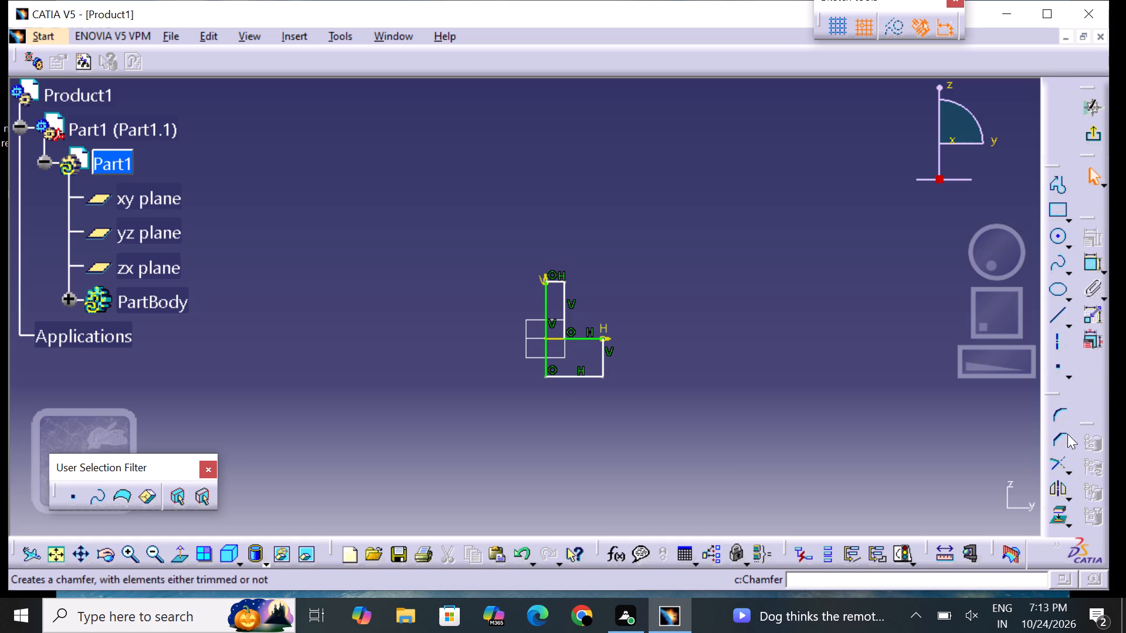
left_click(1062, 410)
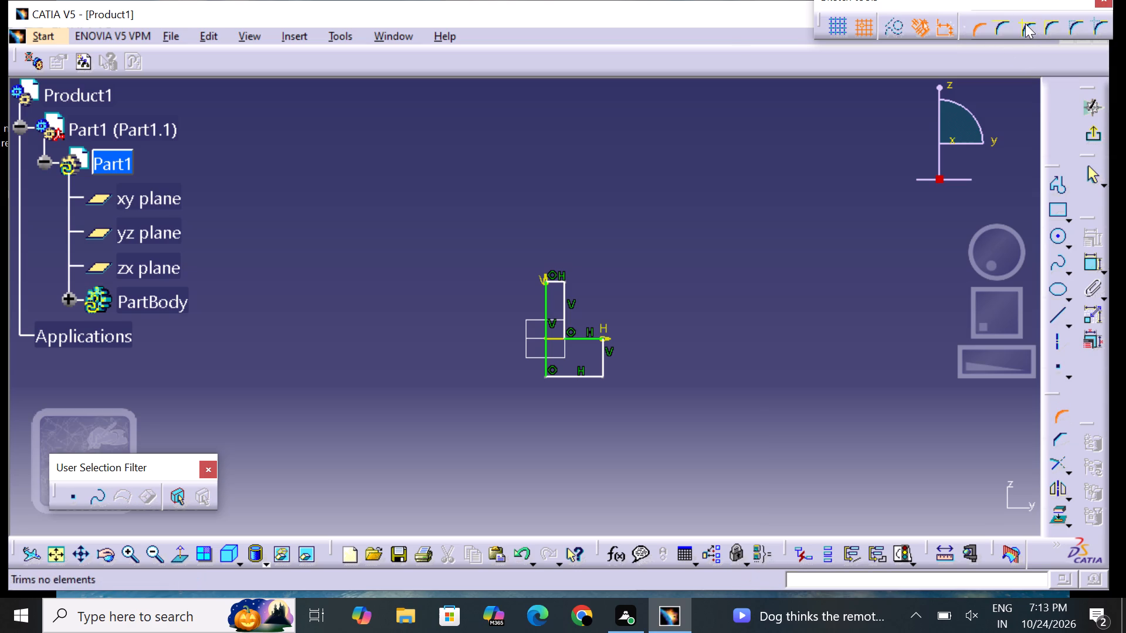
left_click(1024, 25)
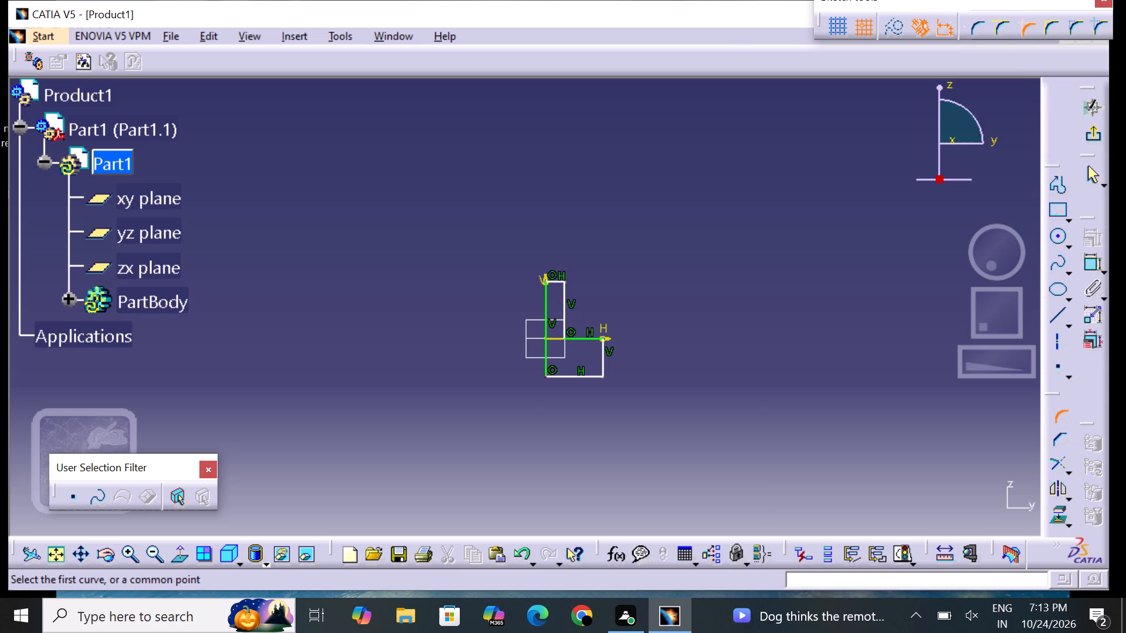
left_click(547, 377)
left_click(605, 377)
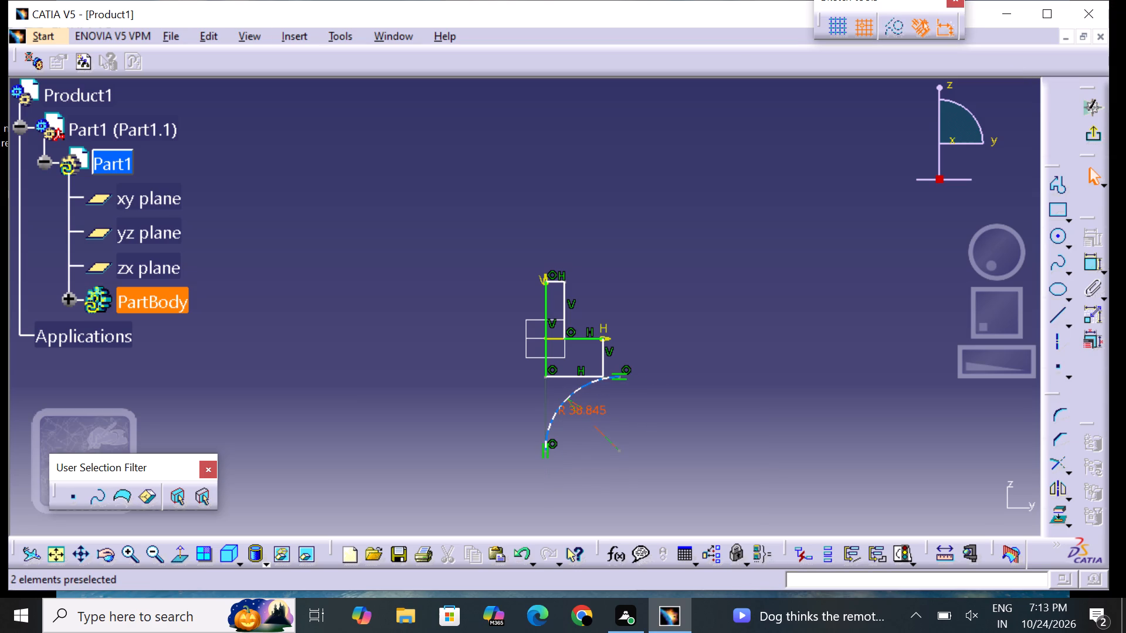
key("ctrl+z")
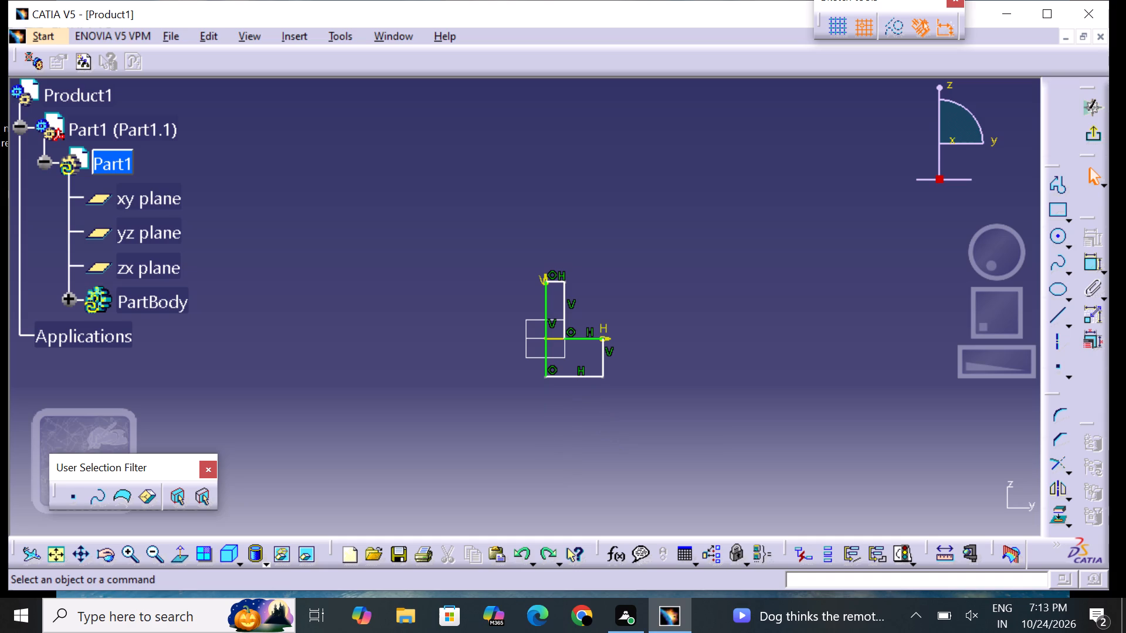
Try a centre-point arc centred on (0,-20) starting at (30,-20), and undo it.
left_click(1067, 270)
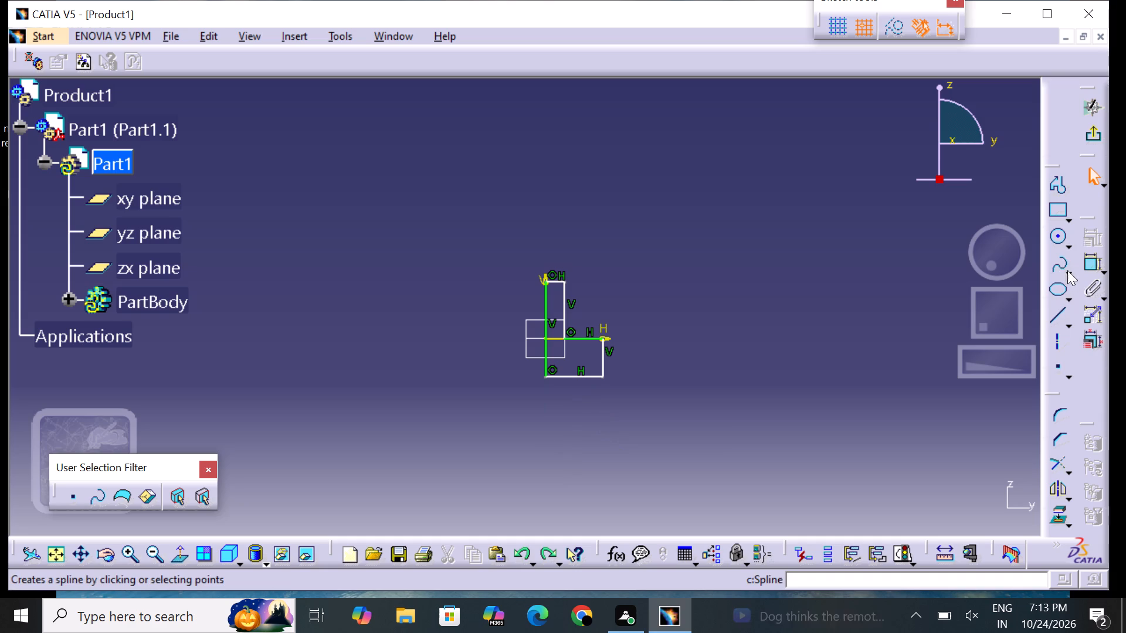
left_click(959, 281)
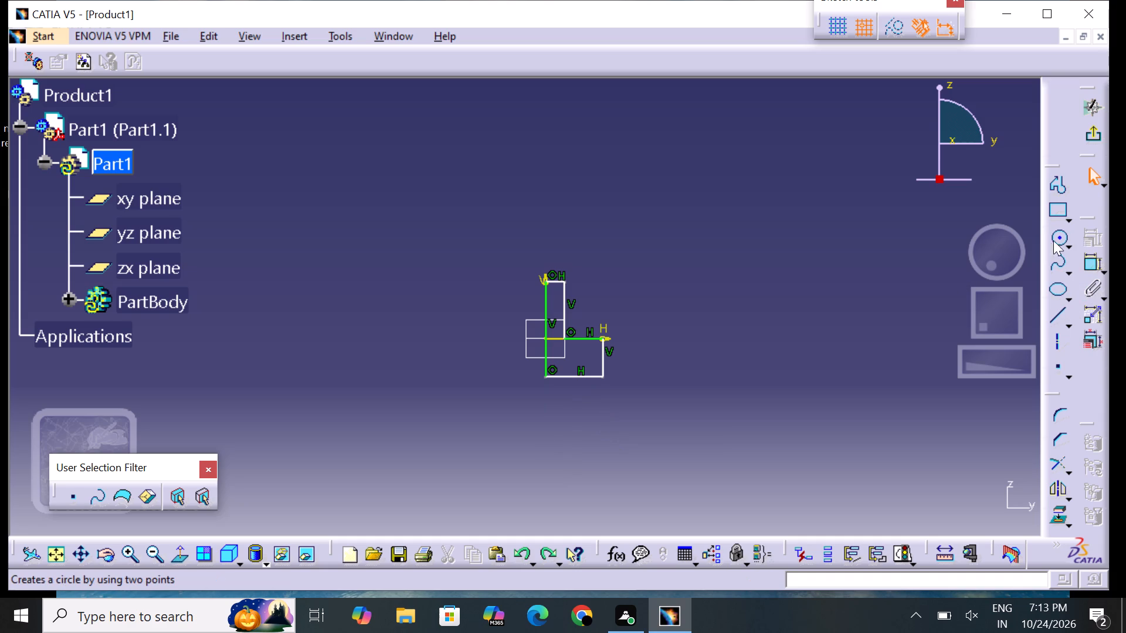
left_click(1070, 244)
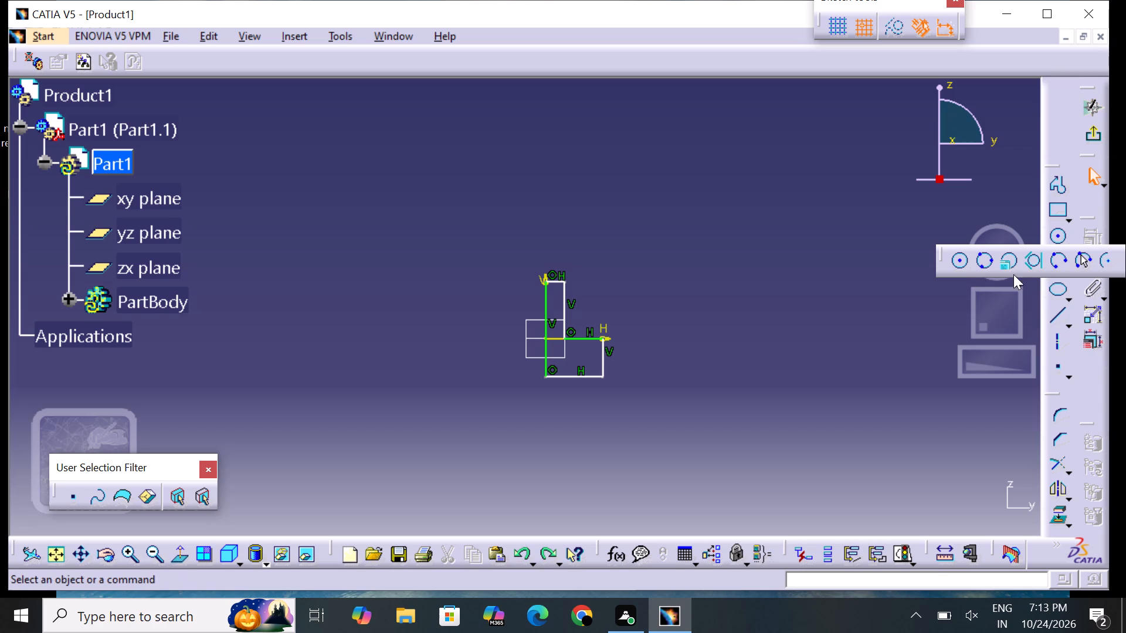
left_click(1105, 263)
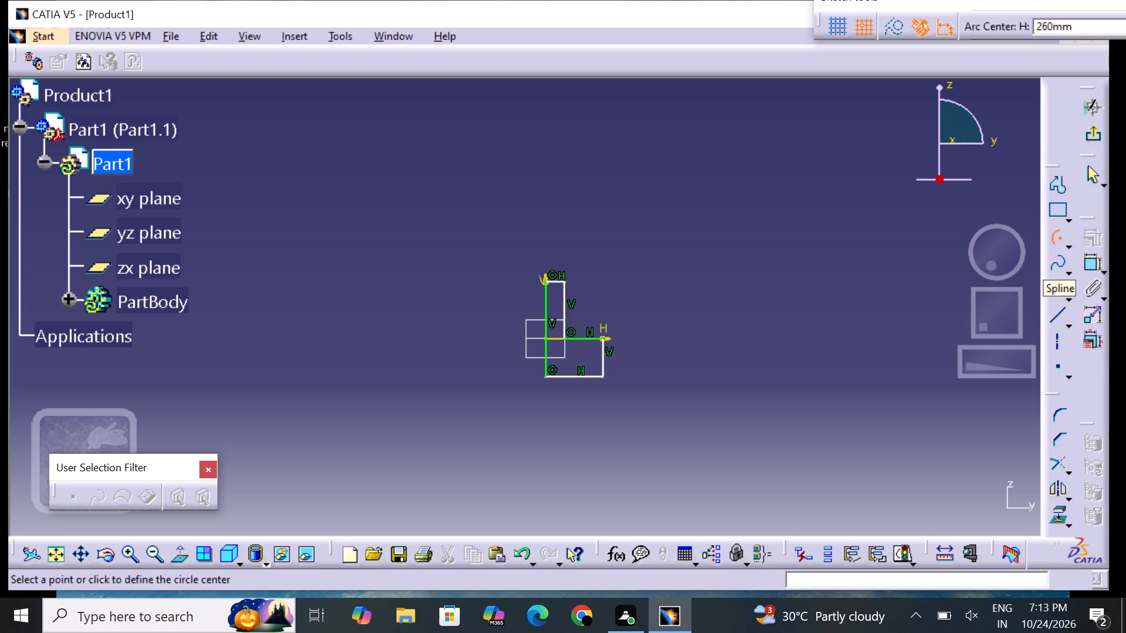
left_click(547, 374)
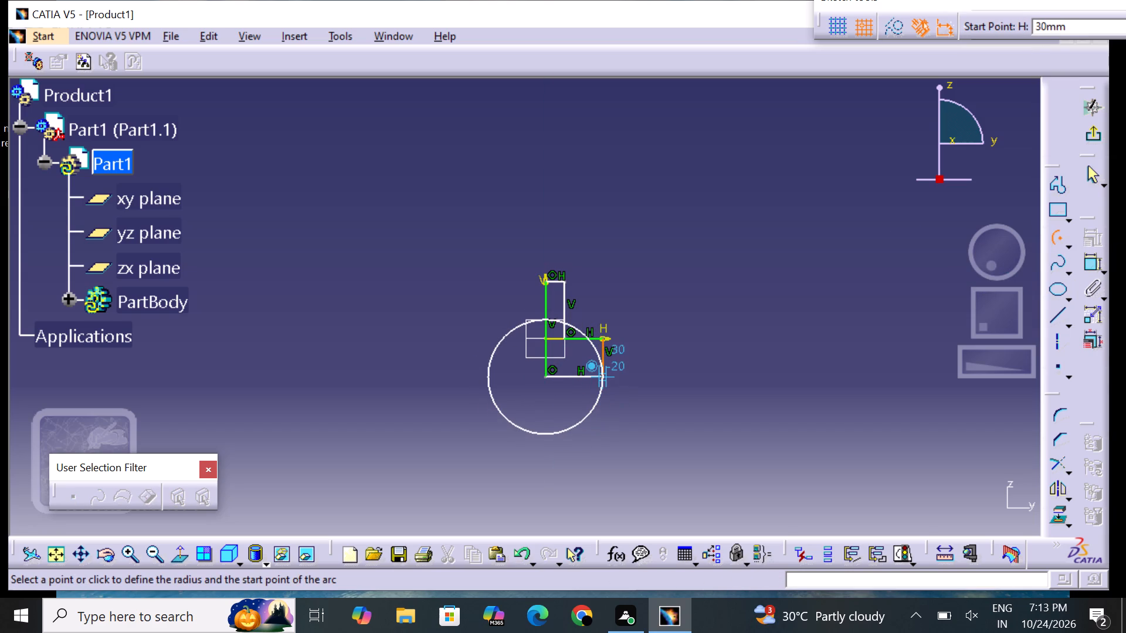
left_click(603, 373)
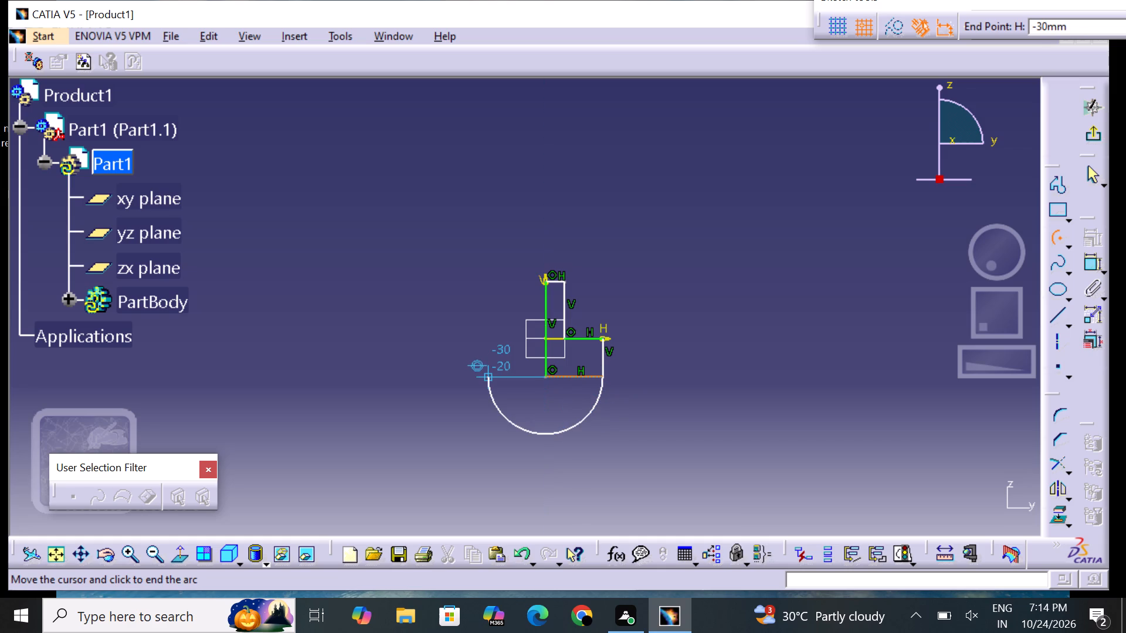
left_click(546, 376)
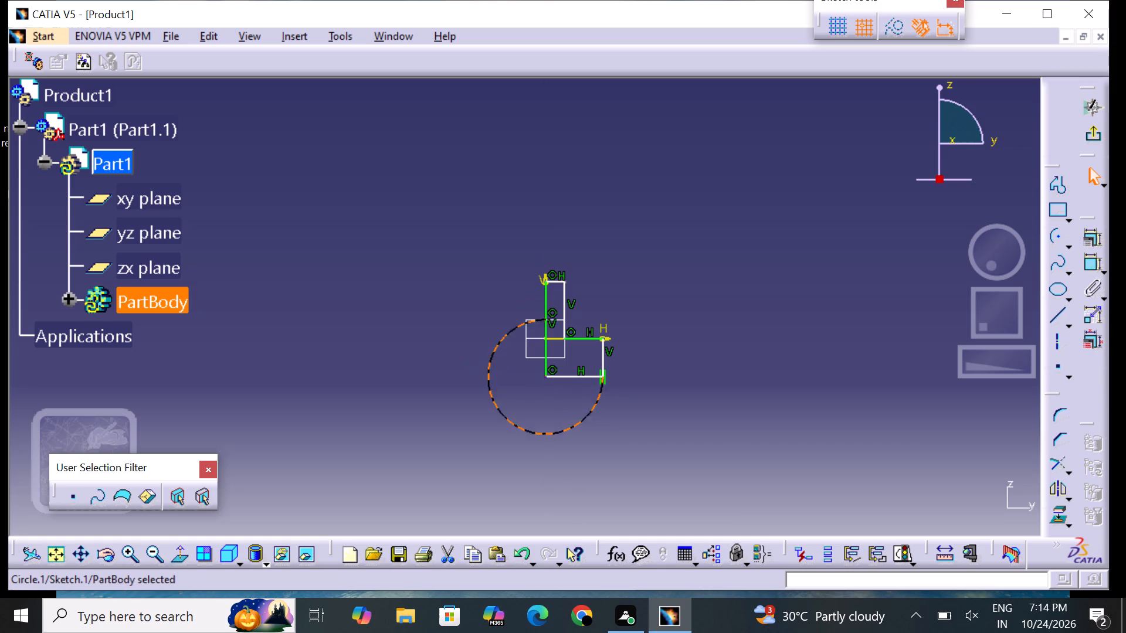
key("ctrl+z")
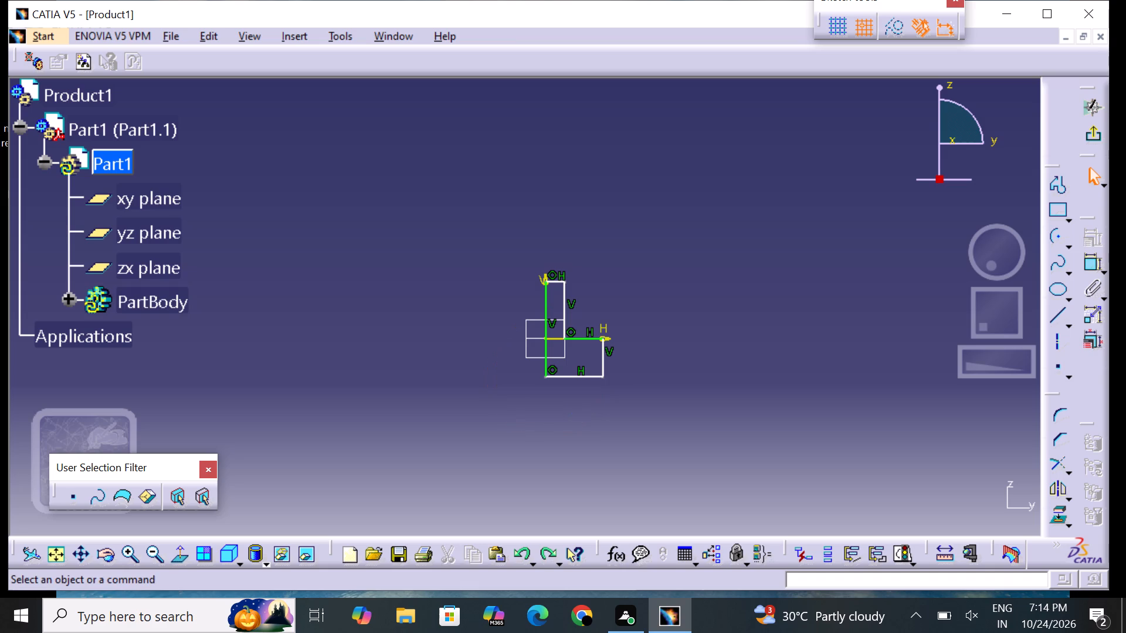
Sketch a 30 mm radius quarter arc centred on (0,-20), running from (30,-20) down to (0,-50) on the V axis.
left_click(1051, 244)
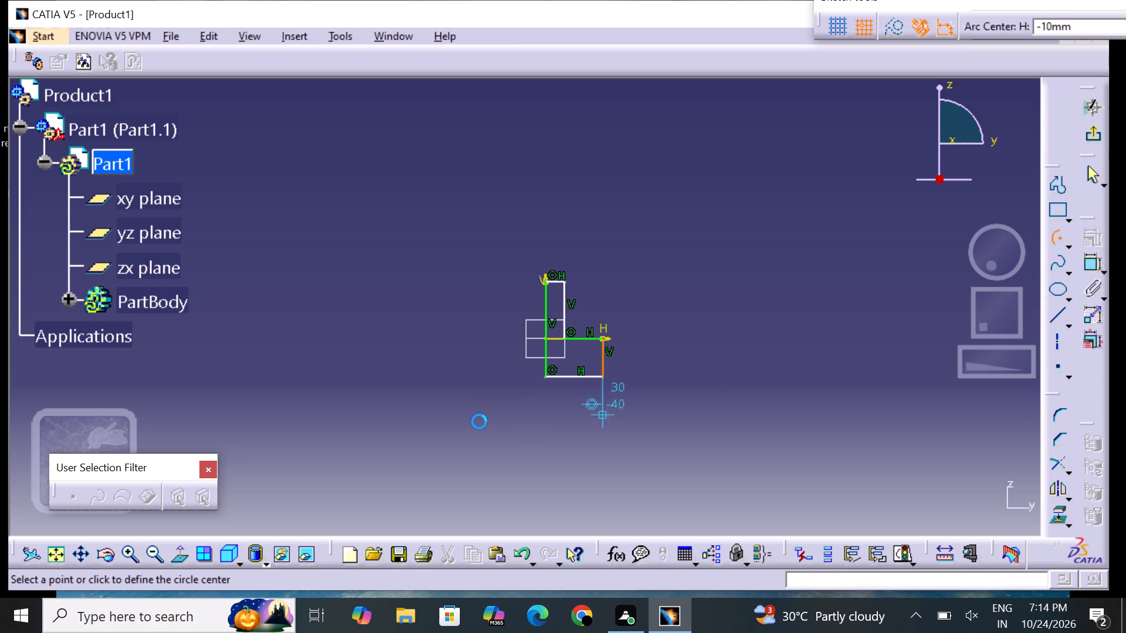
left_click(548, 380)
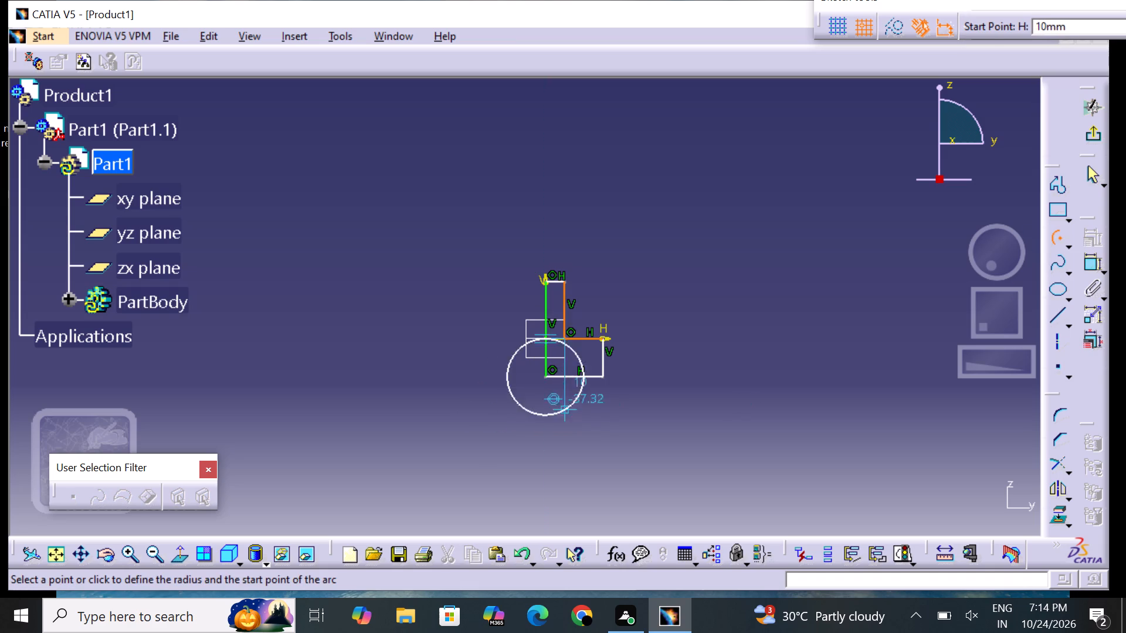
left_click(605, 377)
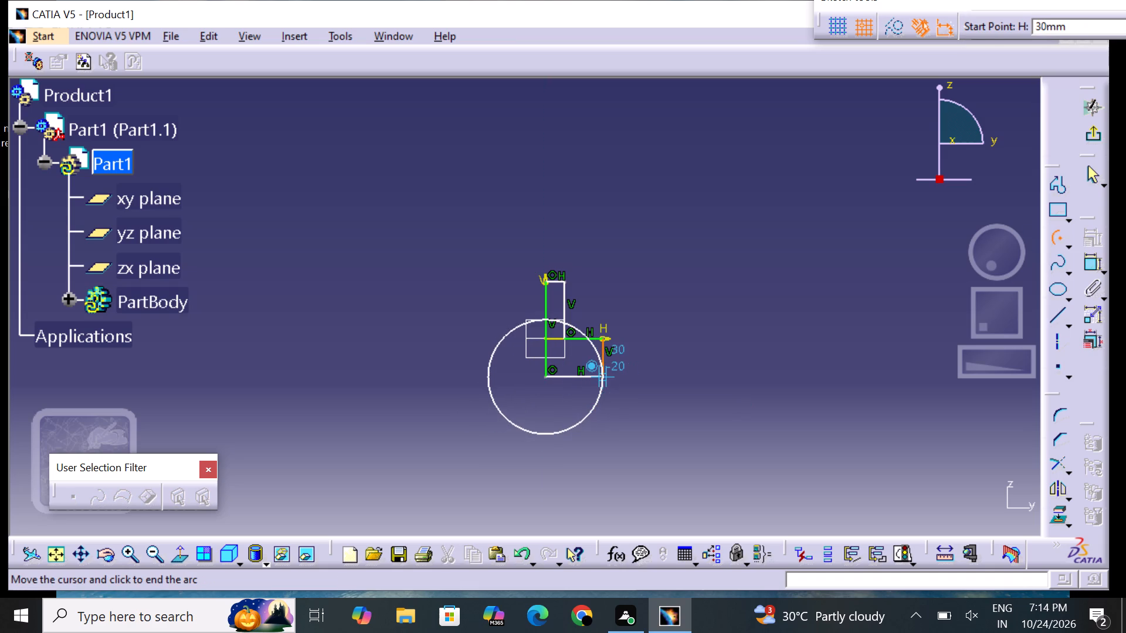
left_click(547, 379)
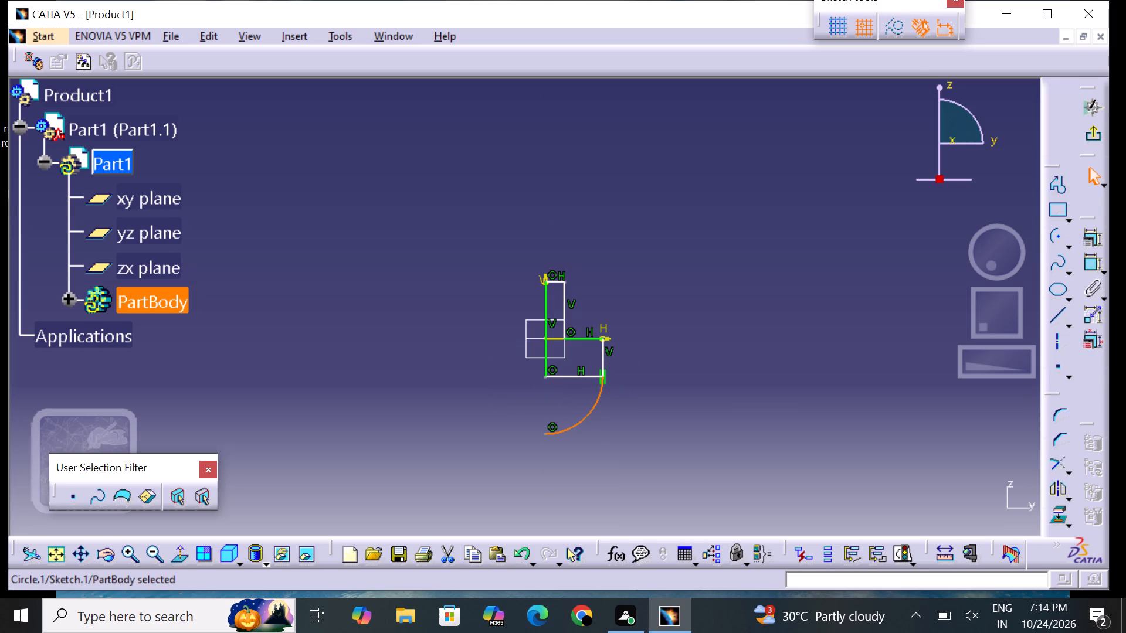
Draw a vertical line along the V axis from (0,-20) to the arc's end at (0,-50) mm.
left_click(1055, 180)
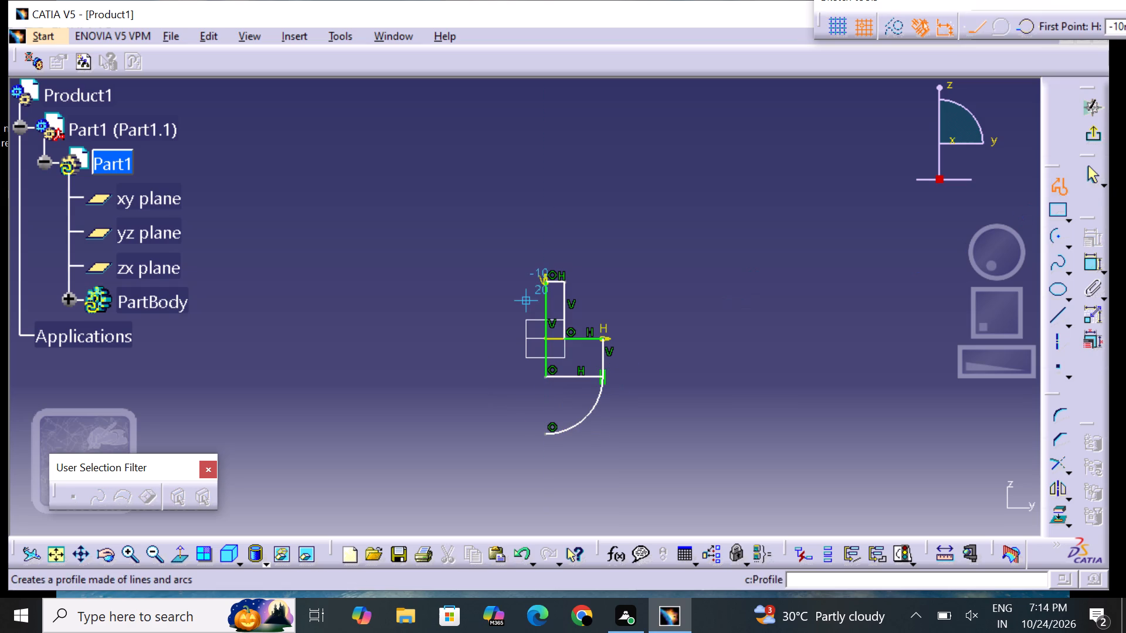
left_click(547, 376)
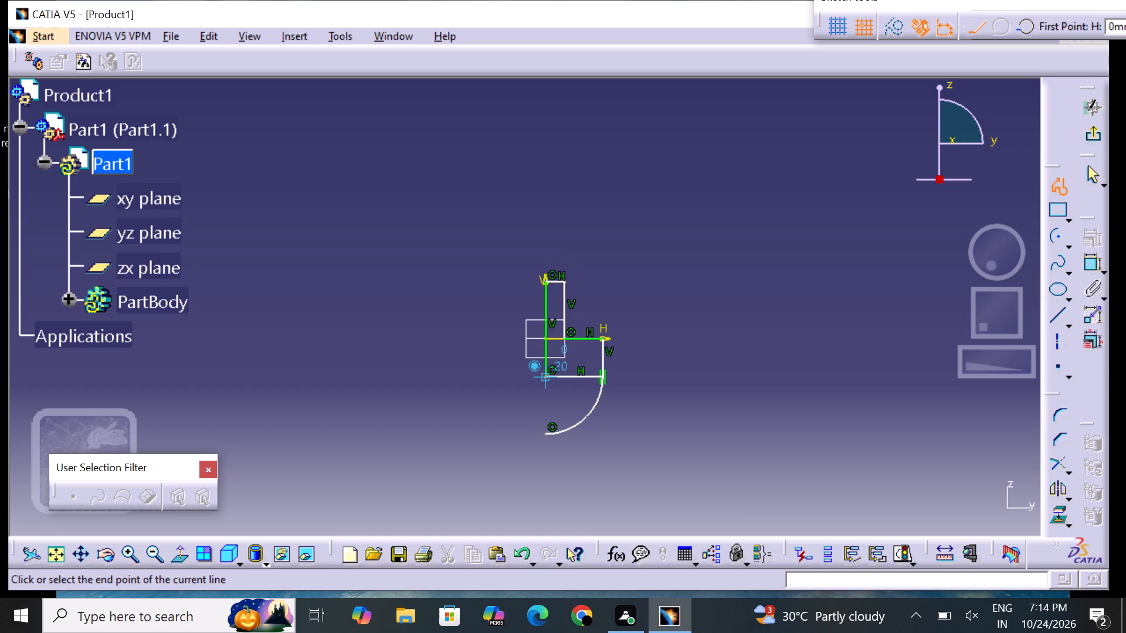
left_click(545, 437)
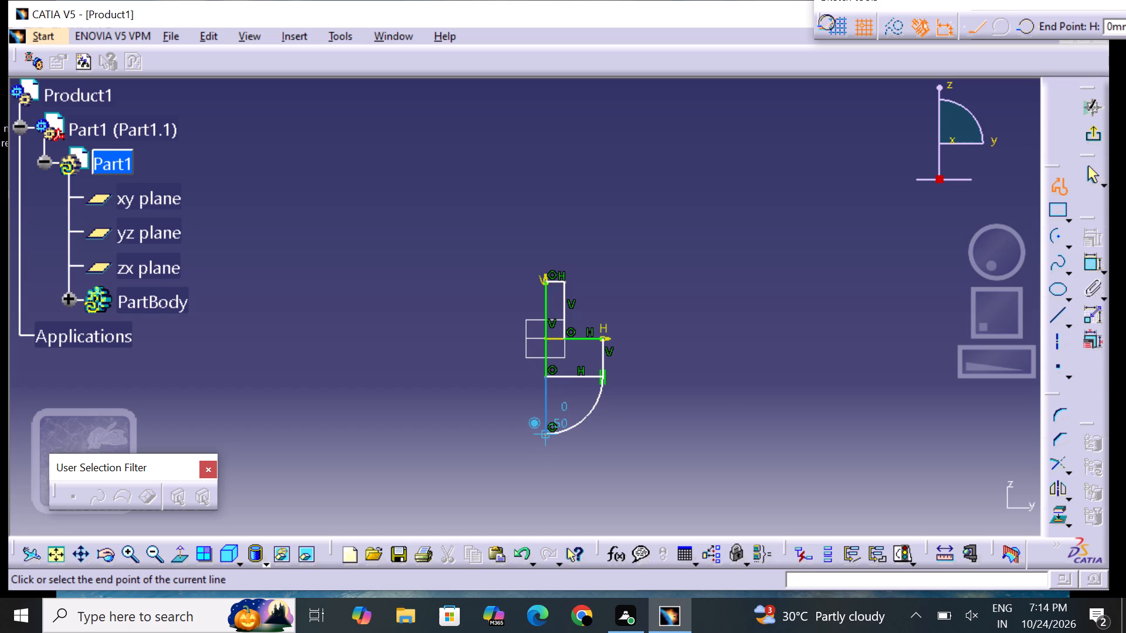
key("Escape")
key("Escape")
key("Escape")
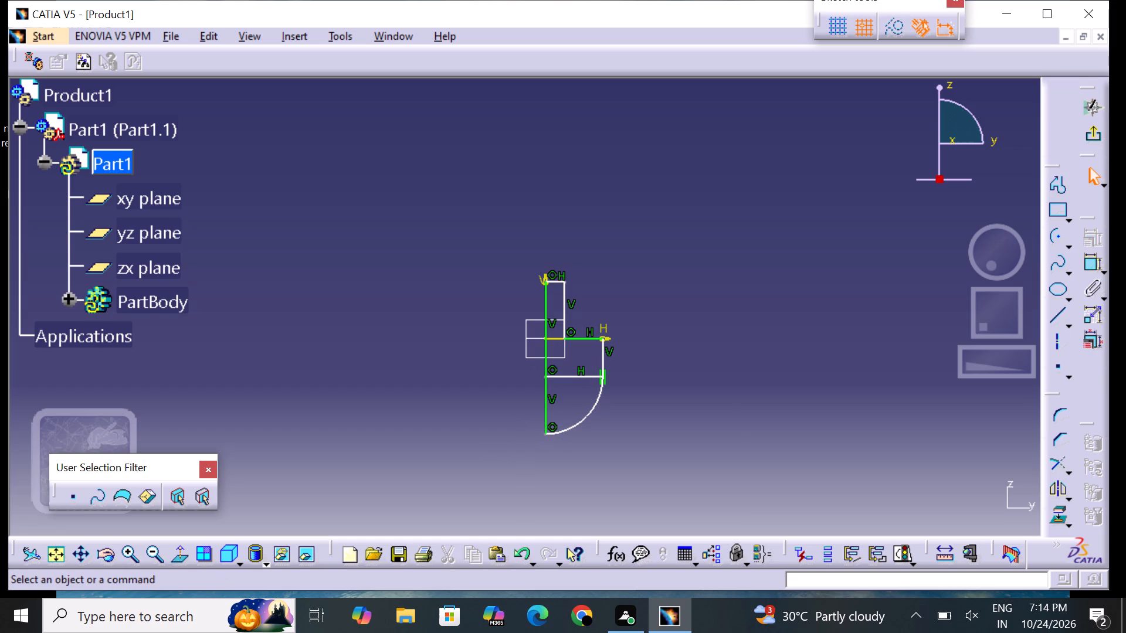
key("Escape")
Dimension the height of the narrow upper leg from its top outer corner to the horizontal step edge and set it to 10 mm.
left_click(1087, 261)
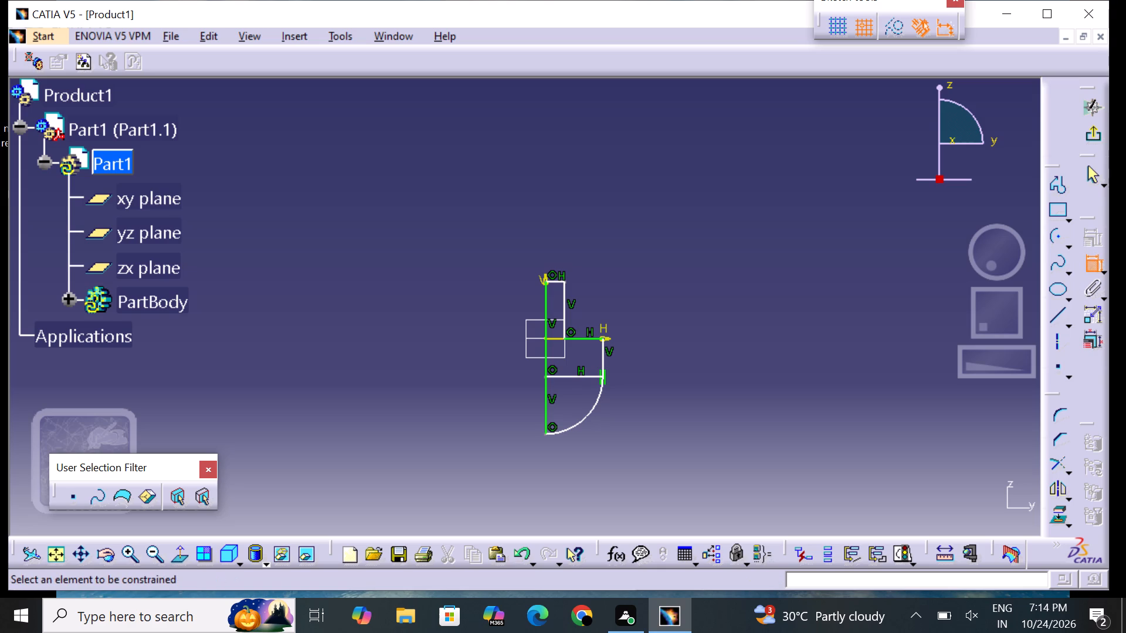
left_click(565, 280)
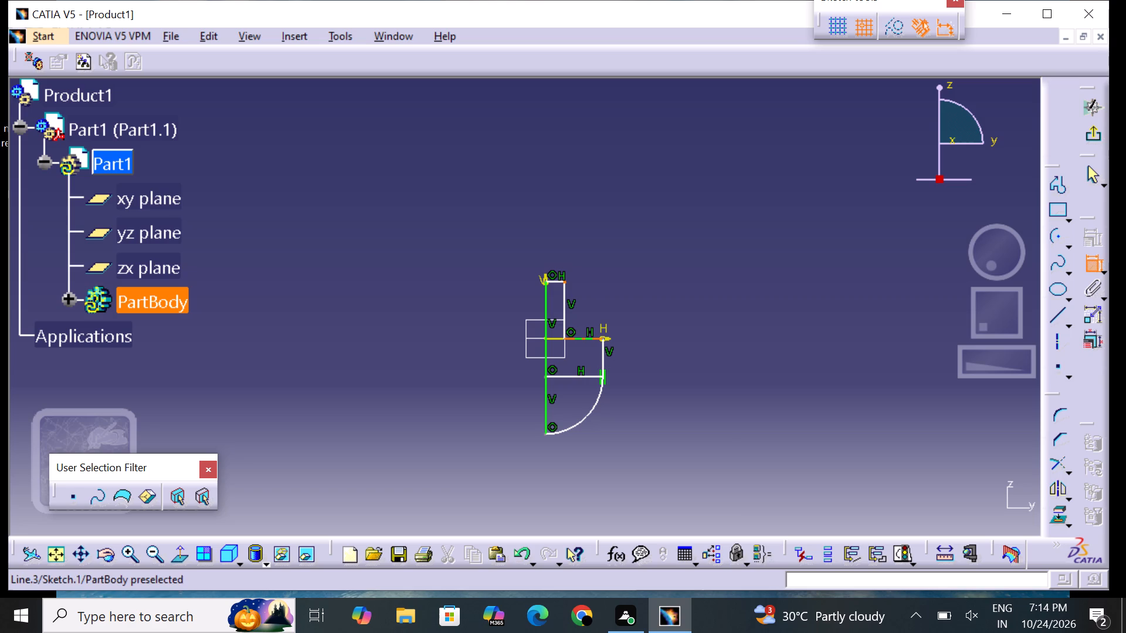
left_click(565, 338)
left_click(603, 312)
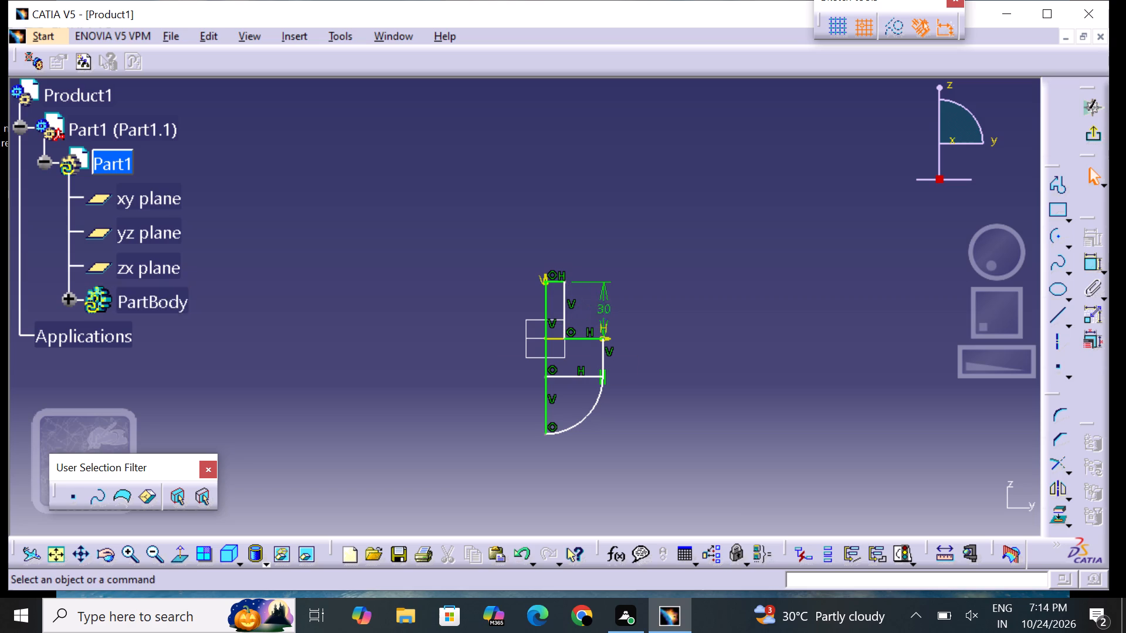
double_click(605, 309)
key("BackSpace")
type("10")
key("Return")
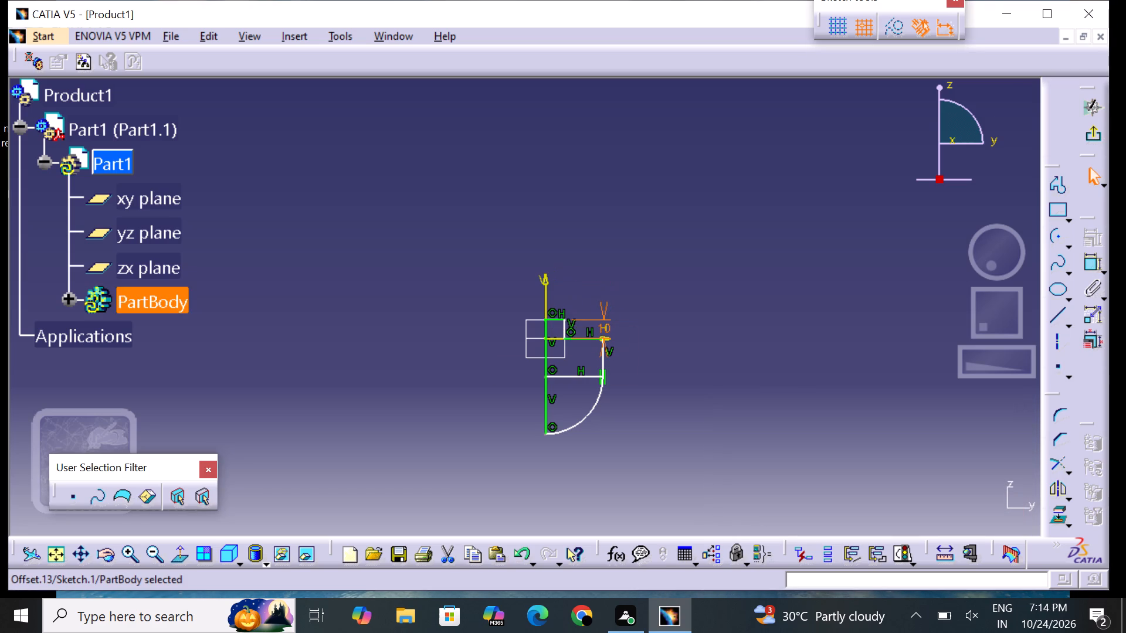
left_click(730, 339)
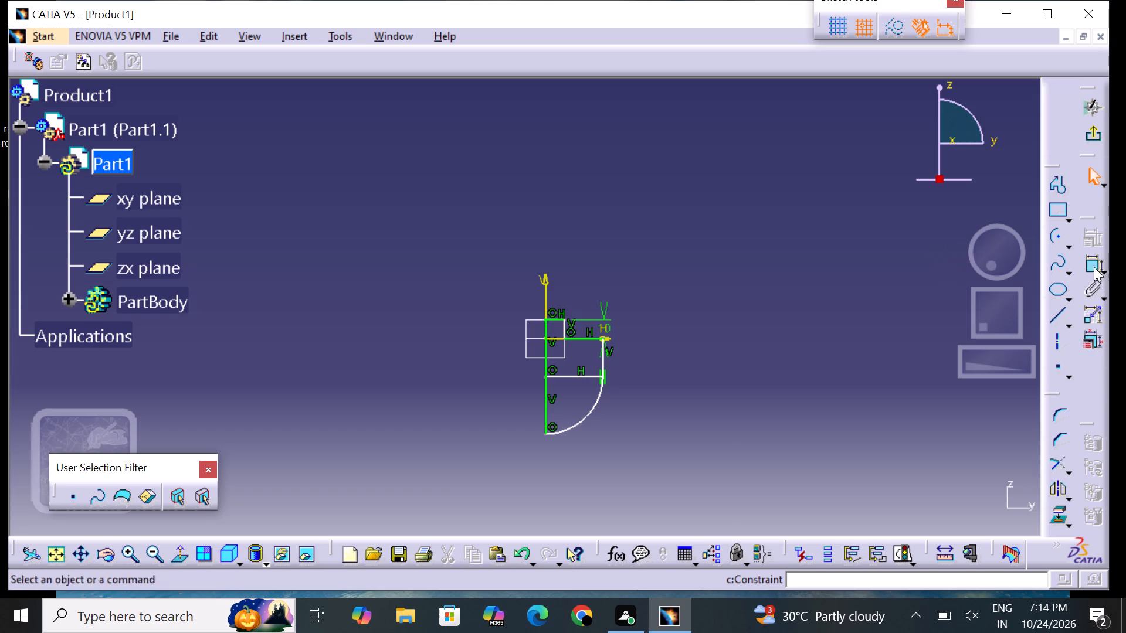
Dimension the distance from the upper leg's top corner to the horizontal line above the arc, set it to 25 mm, and exit the sketch.
left_click(1093, 265)
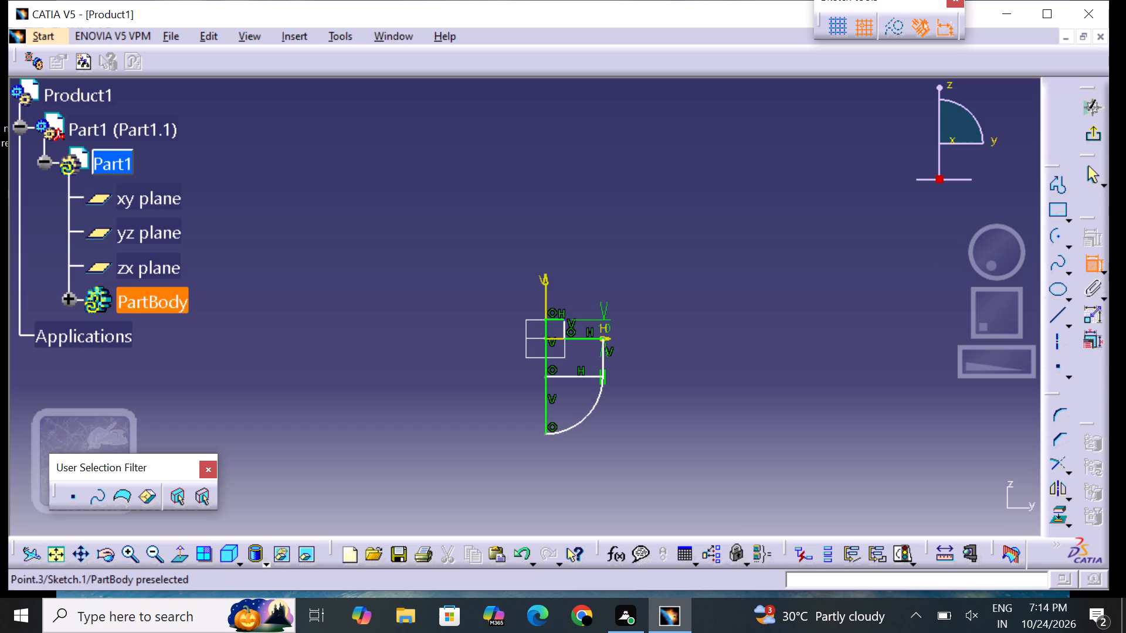
left_click(562, 318)
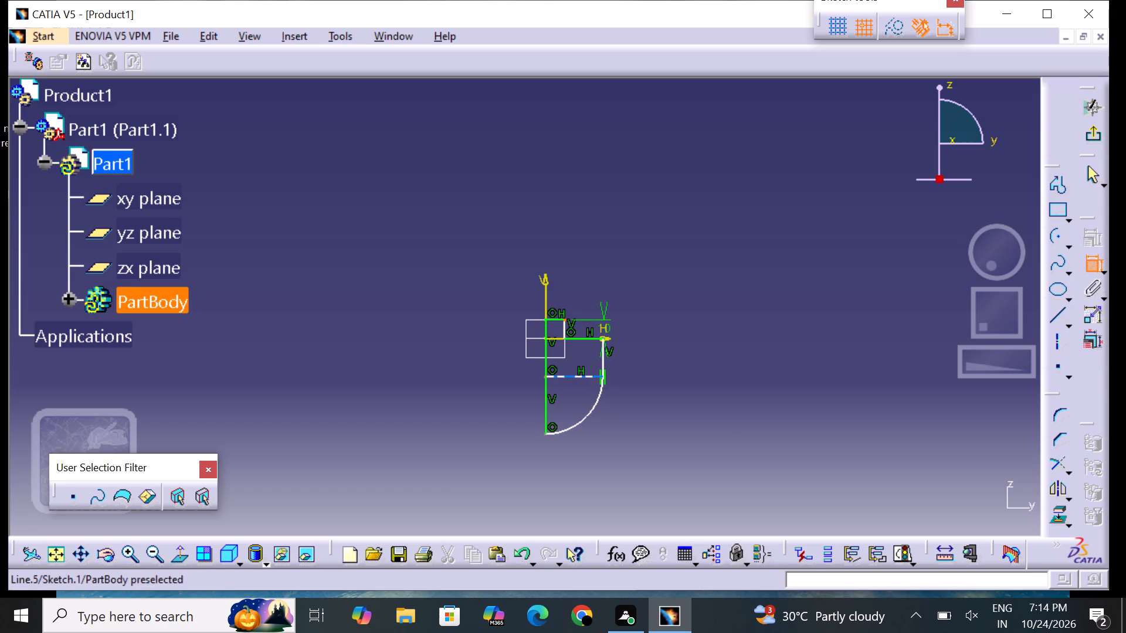
left_click(576, 375)
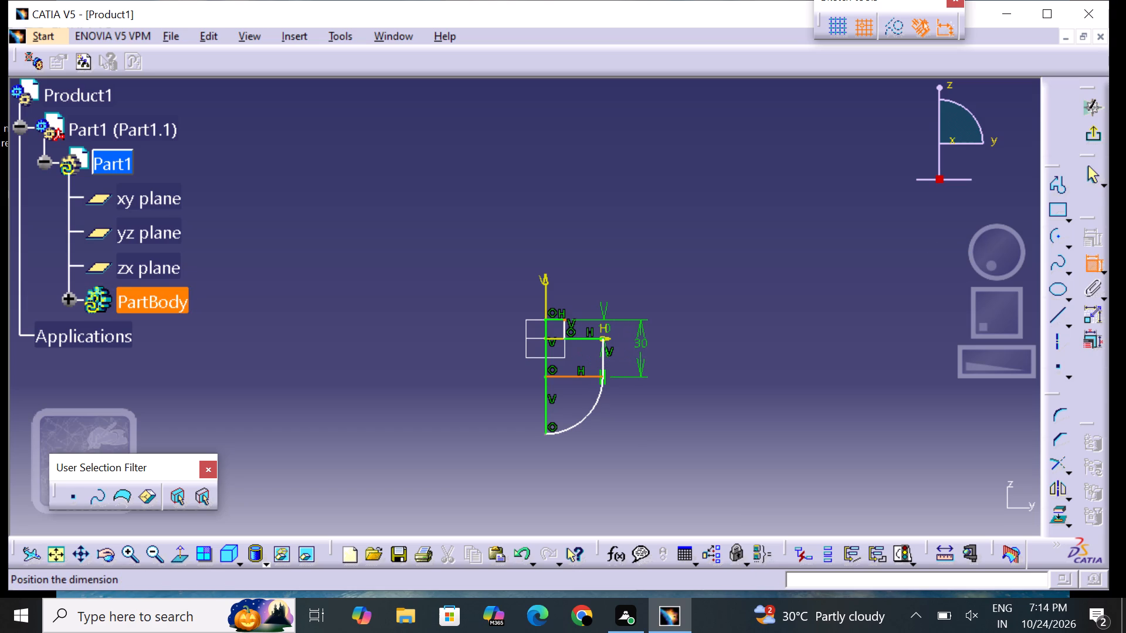
left_click(640, 347)
double_click(642, 346)
key("BackSpace")
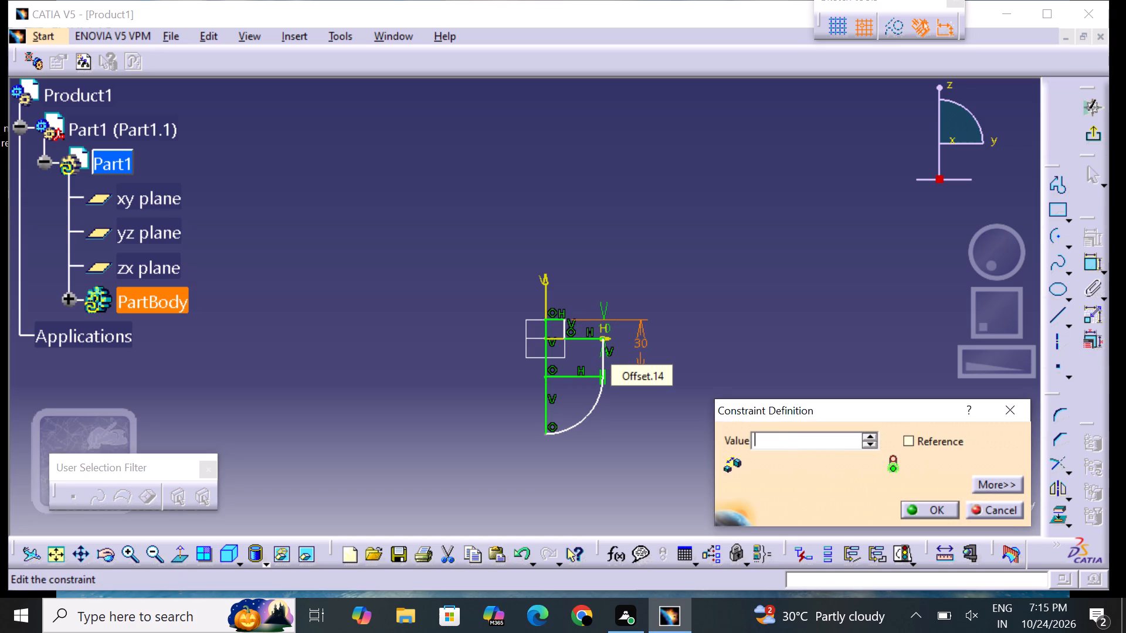
key("2")
key("5")
key("Return")
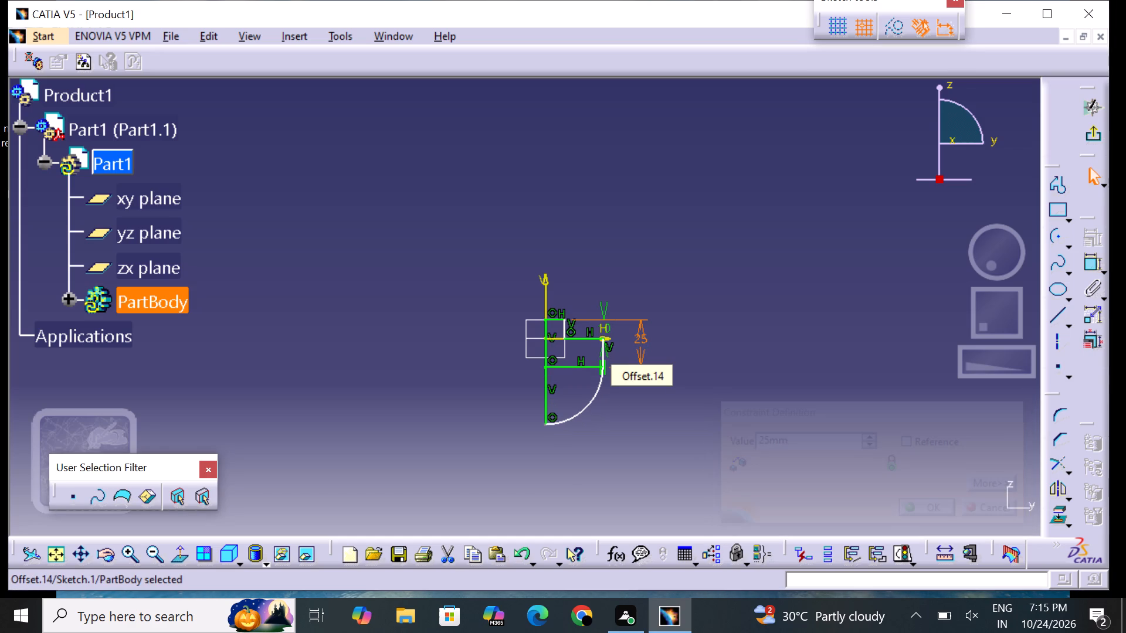
left_click(664, 360)
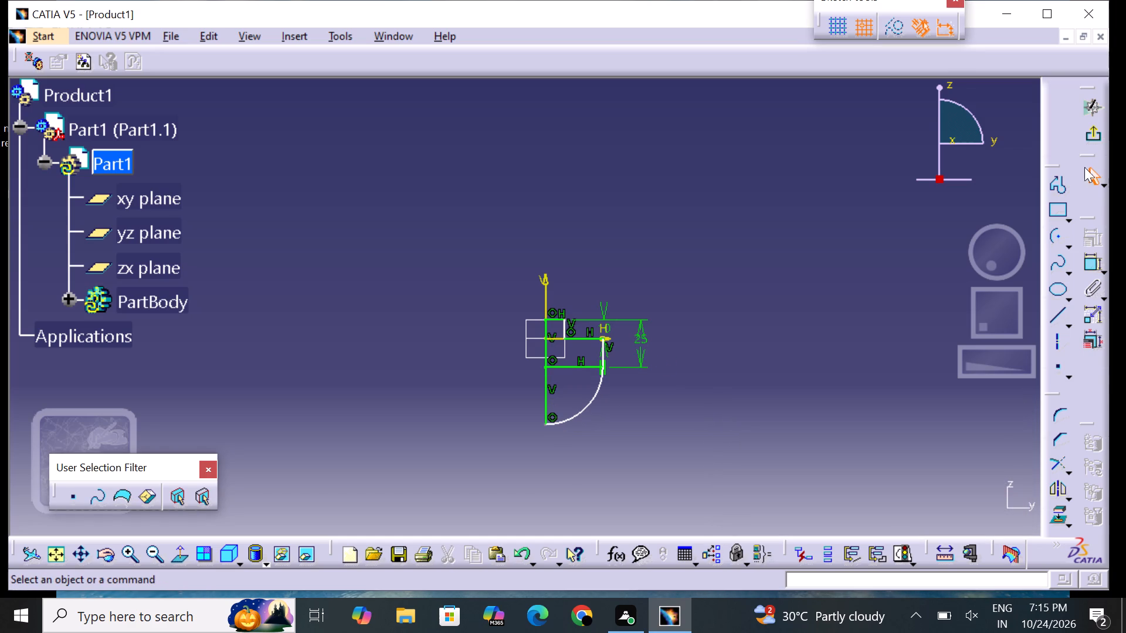
left_click(1095, 135)
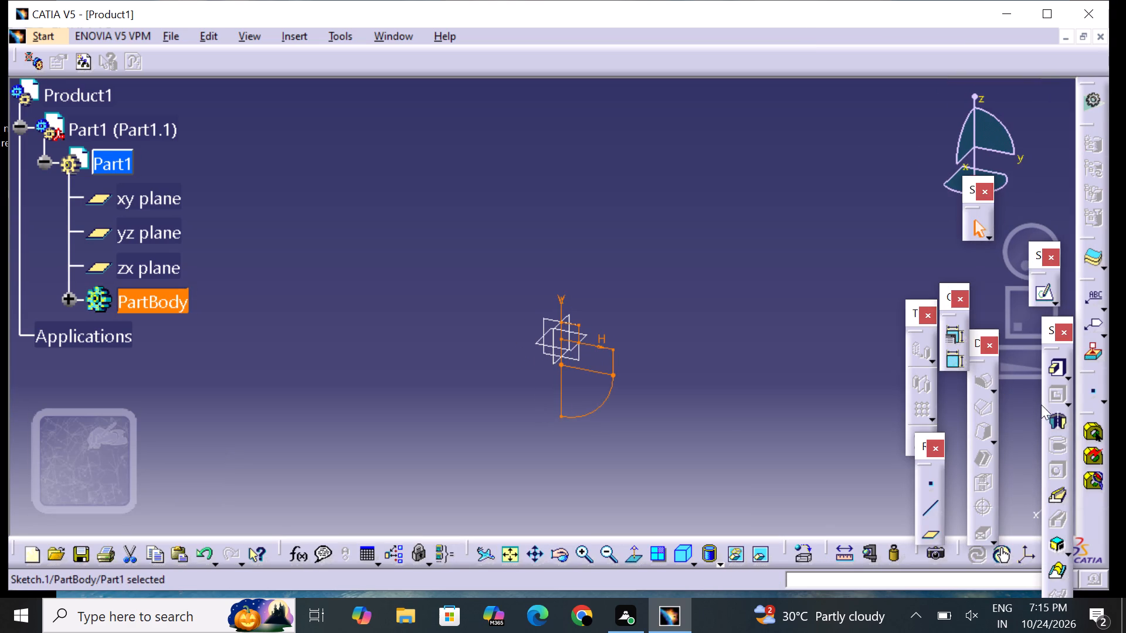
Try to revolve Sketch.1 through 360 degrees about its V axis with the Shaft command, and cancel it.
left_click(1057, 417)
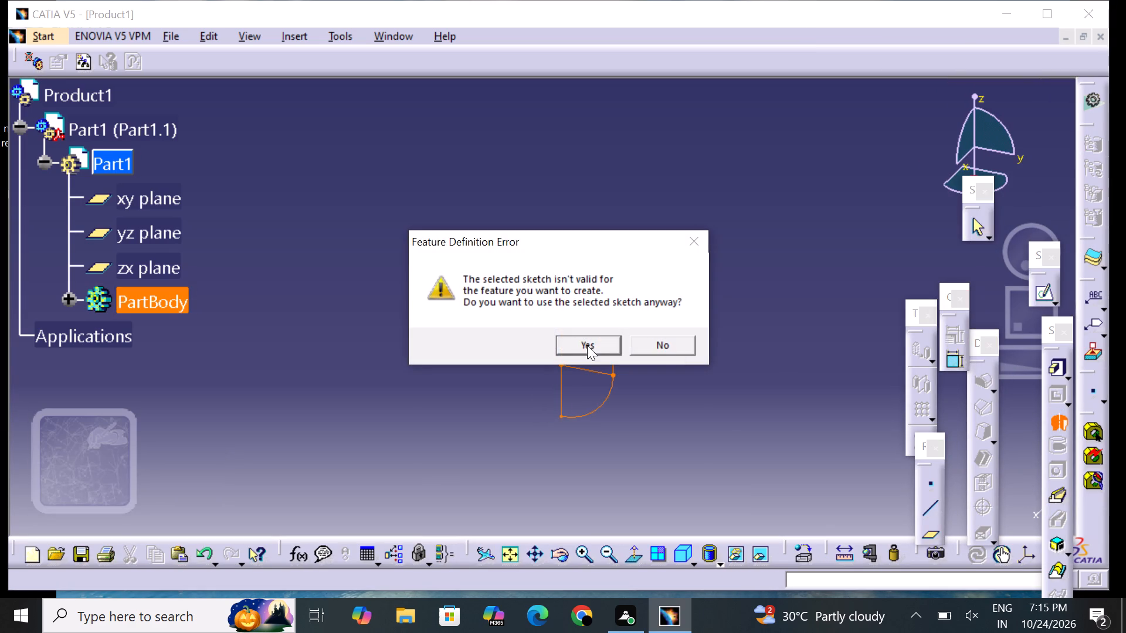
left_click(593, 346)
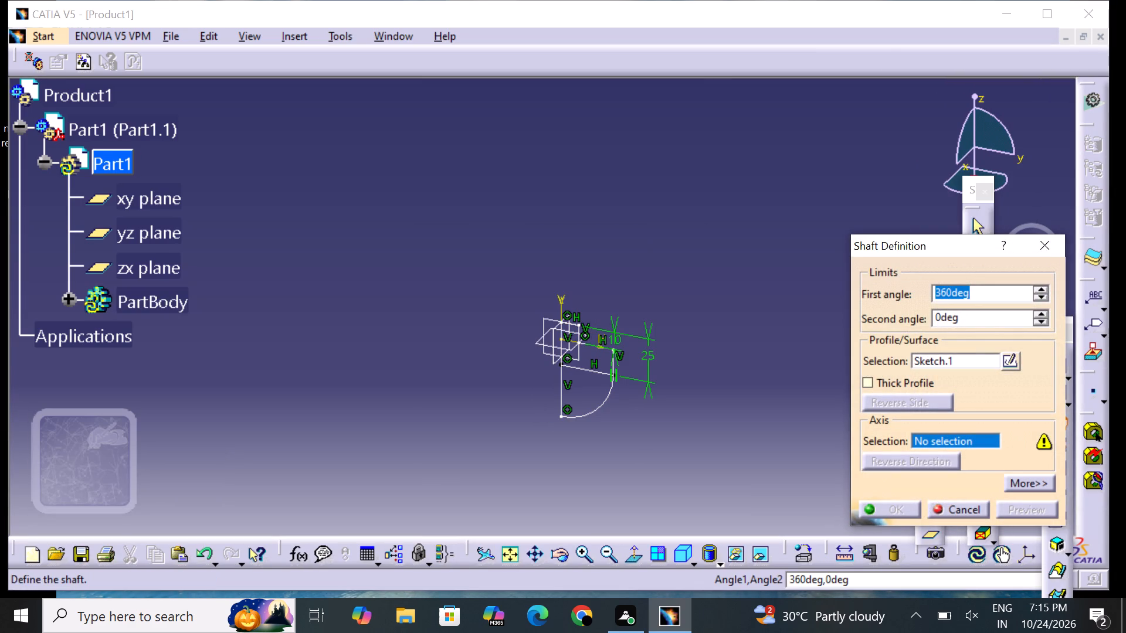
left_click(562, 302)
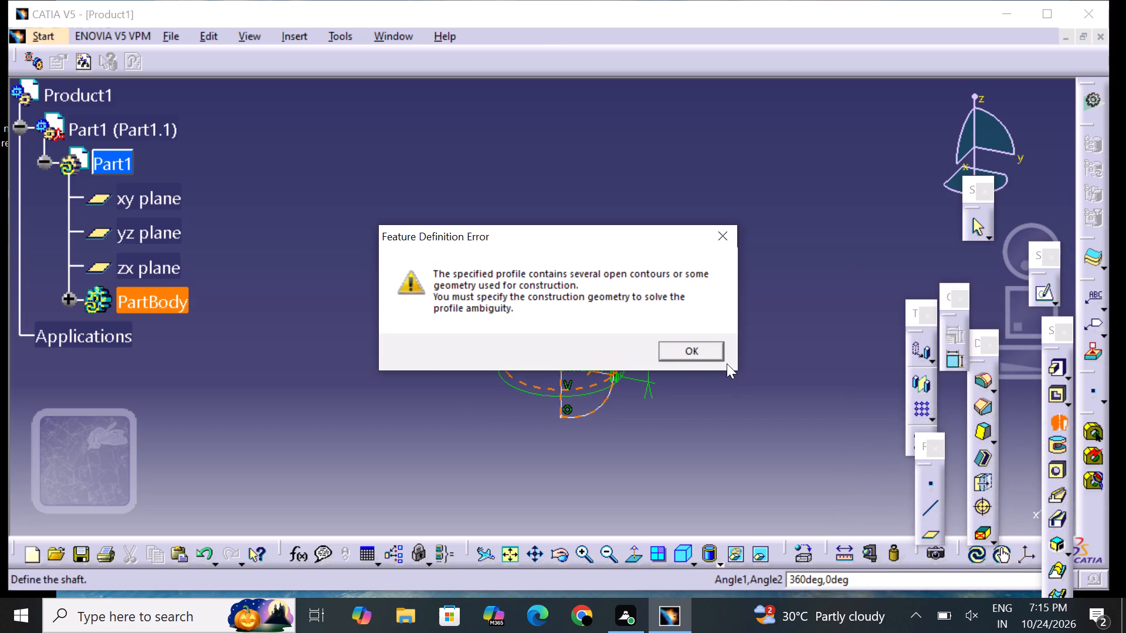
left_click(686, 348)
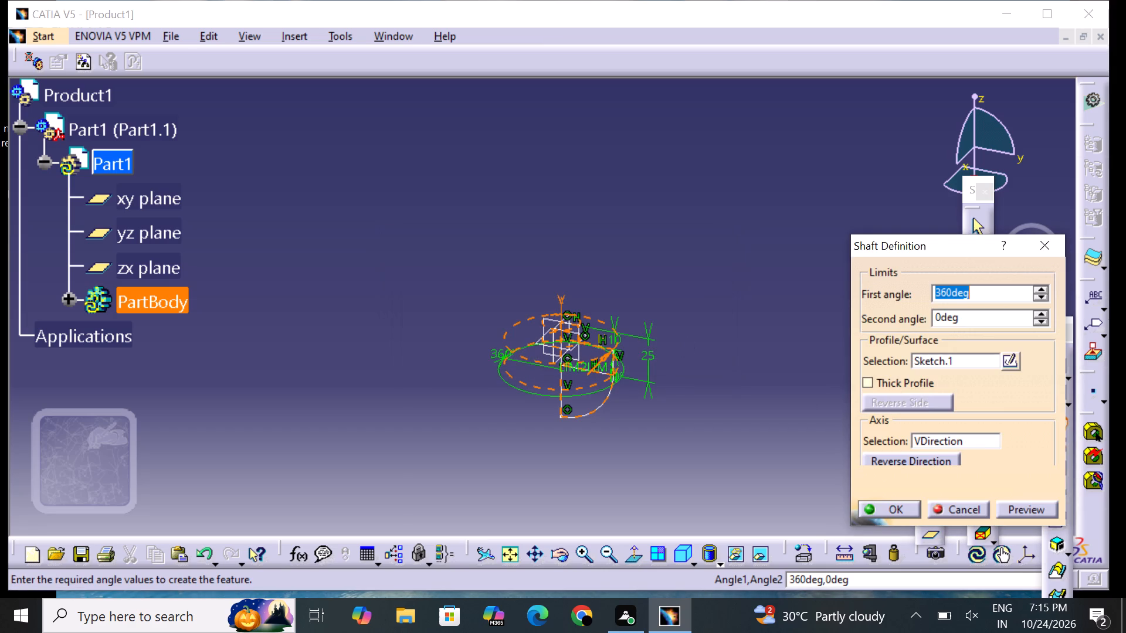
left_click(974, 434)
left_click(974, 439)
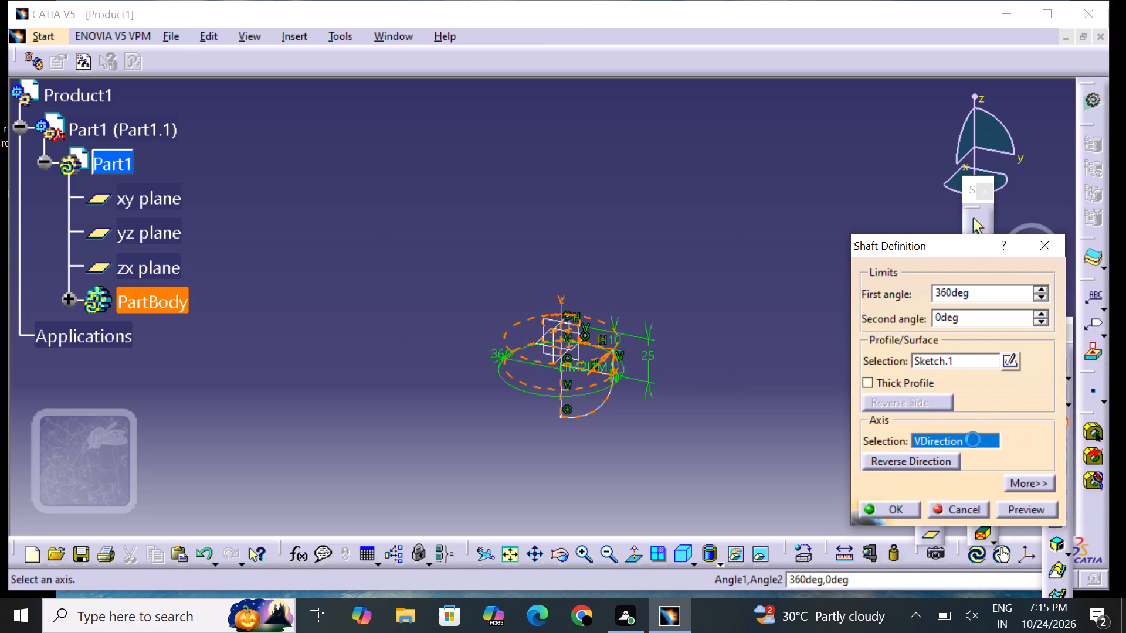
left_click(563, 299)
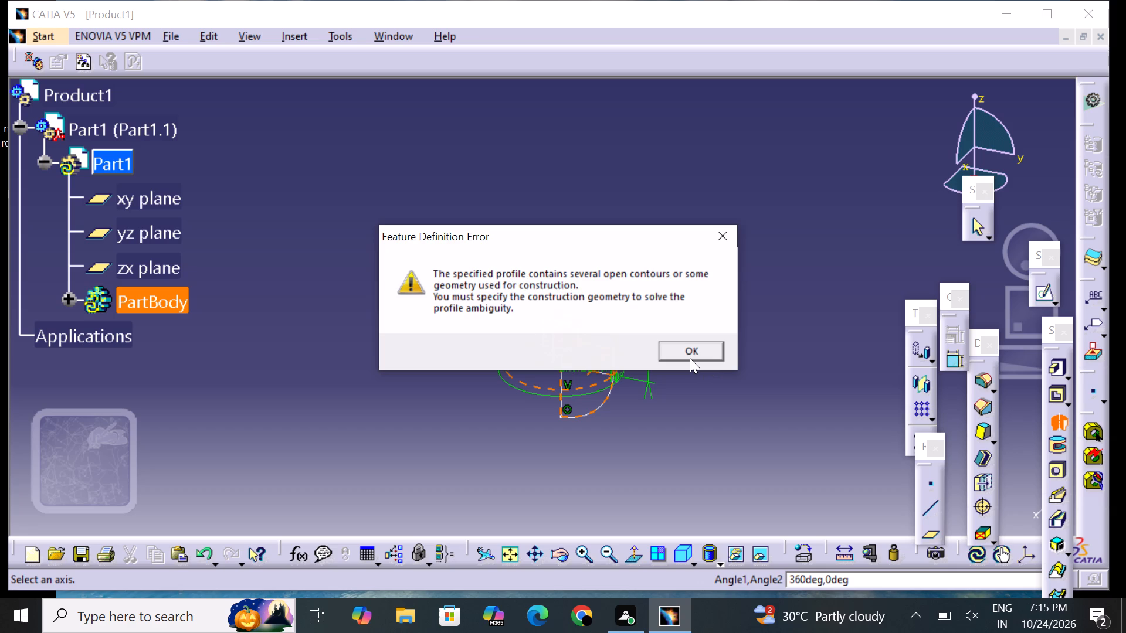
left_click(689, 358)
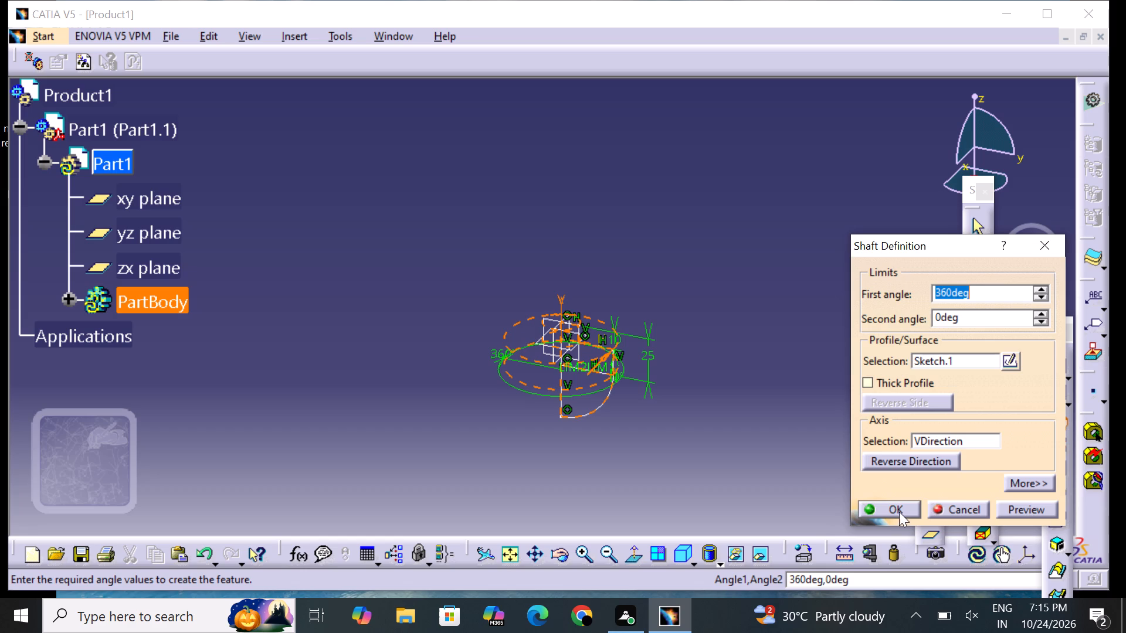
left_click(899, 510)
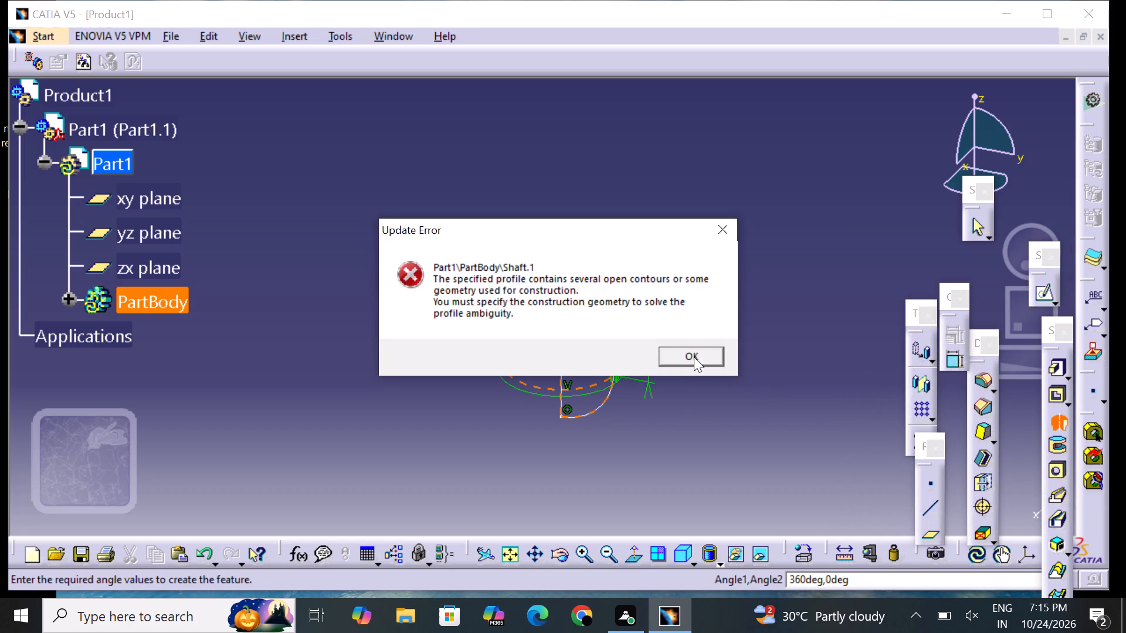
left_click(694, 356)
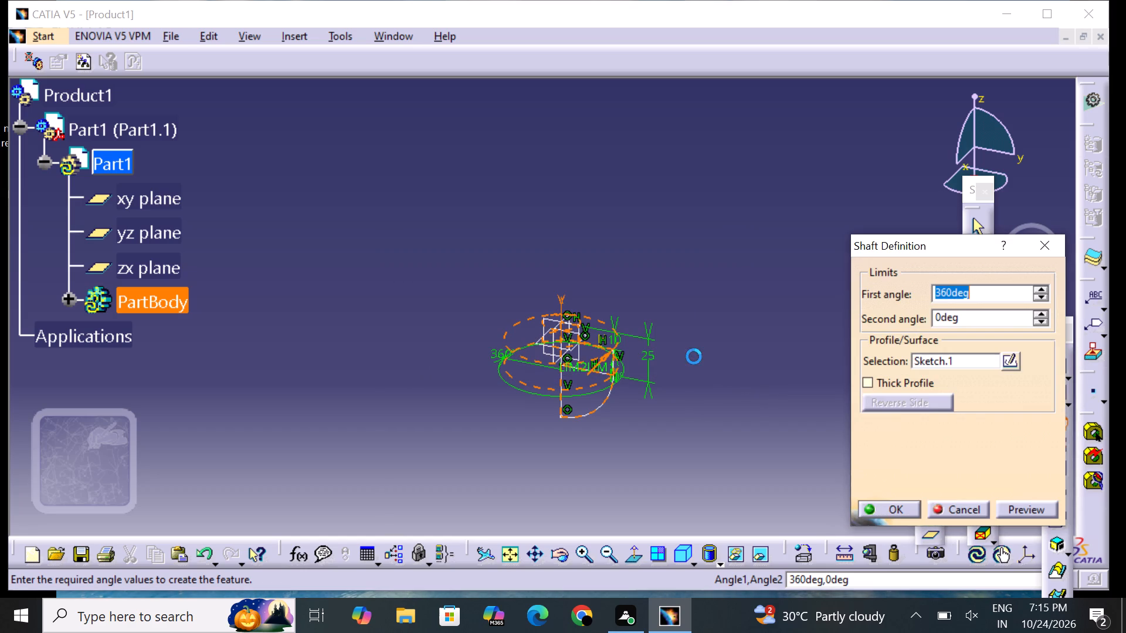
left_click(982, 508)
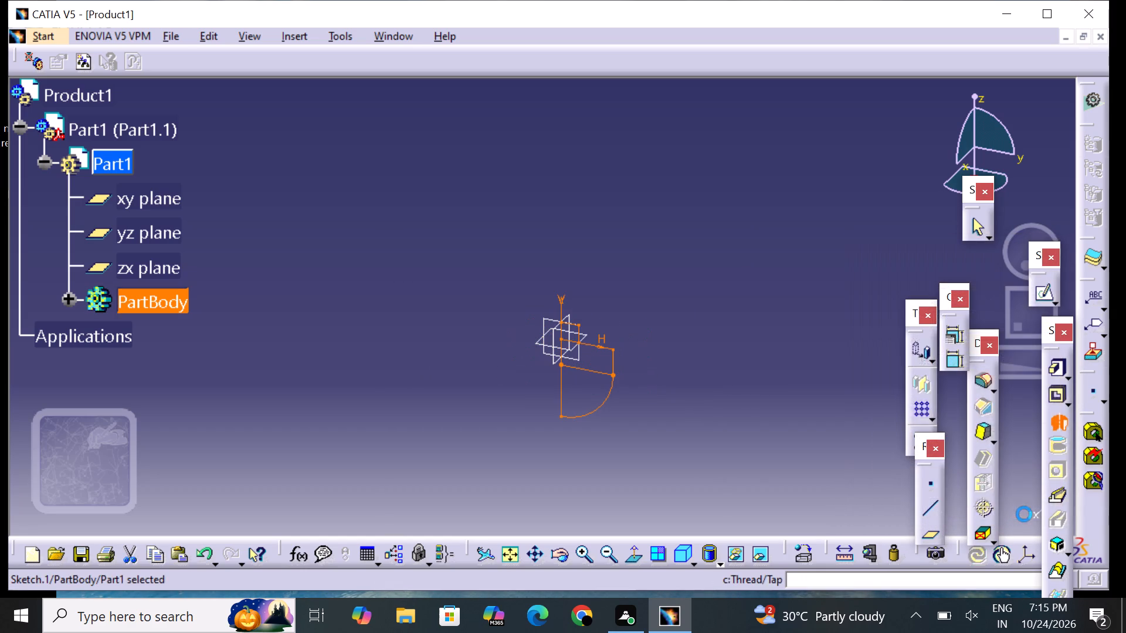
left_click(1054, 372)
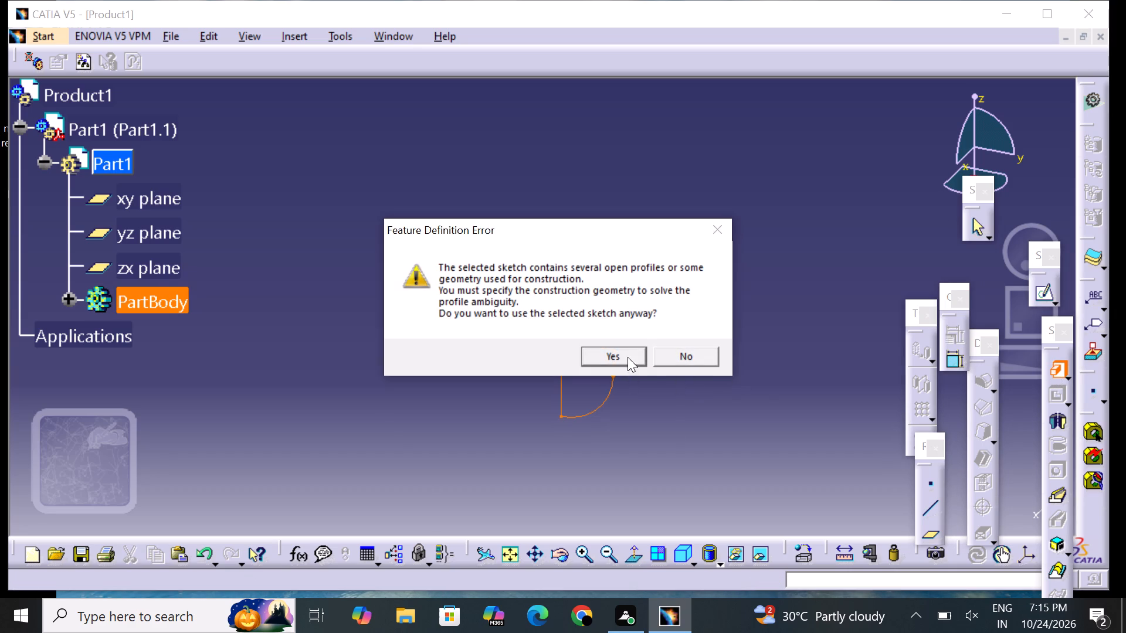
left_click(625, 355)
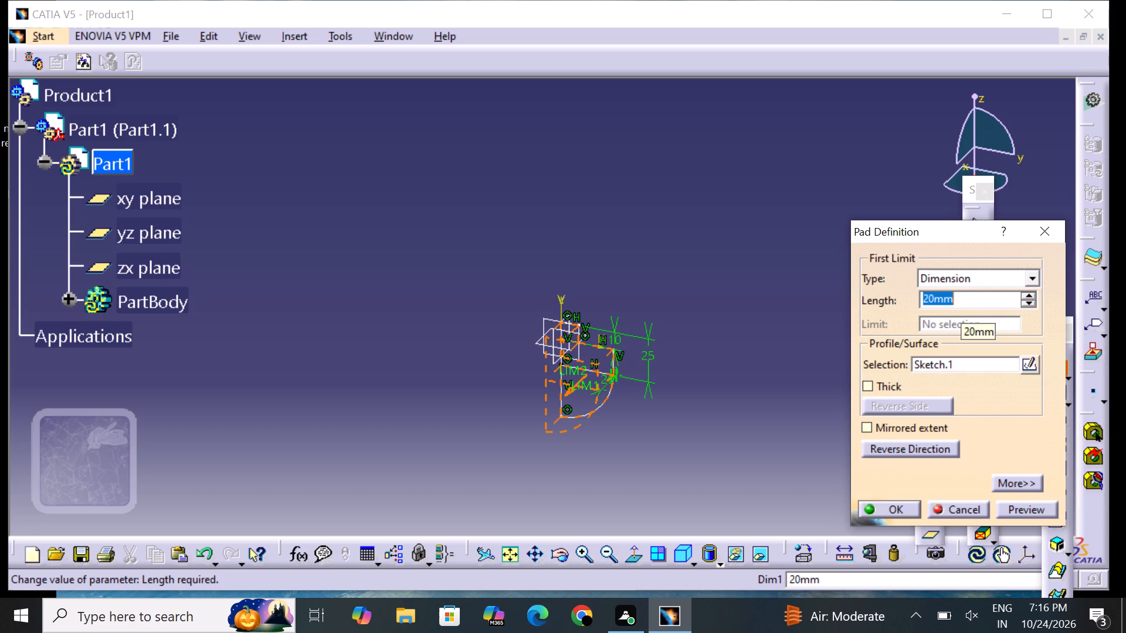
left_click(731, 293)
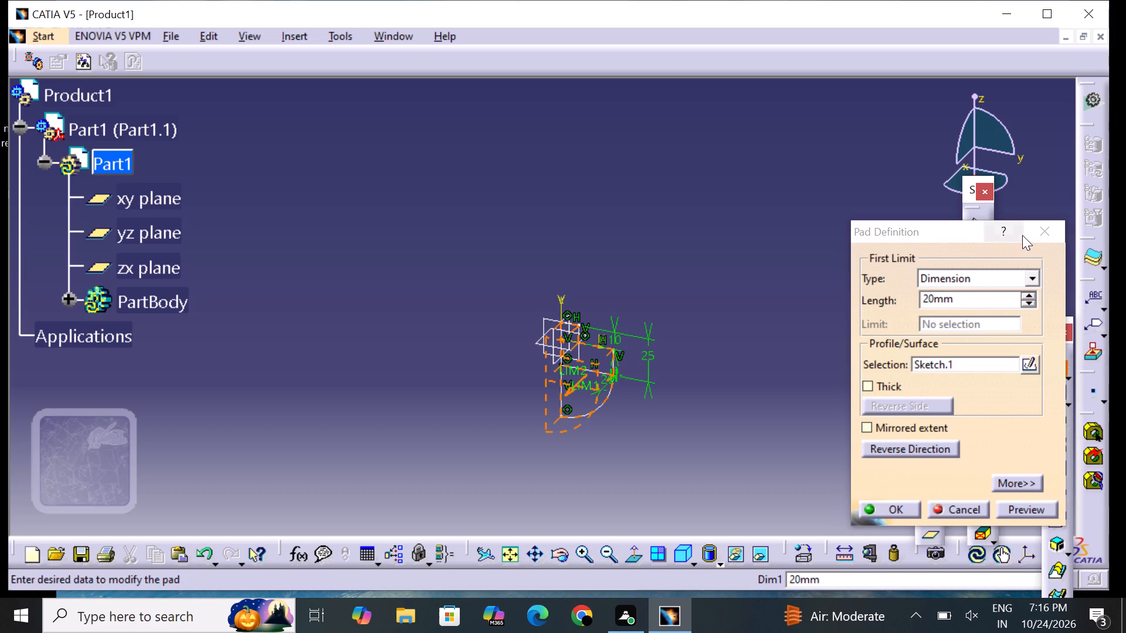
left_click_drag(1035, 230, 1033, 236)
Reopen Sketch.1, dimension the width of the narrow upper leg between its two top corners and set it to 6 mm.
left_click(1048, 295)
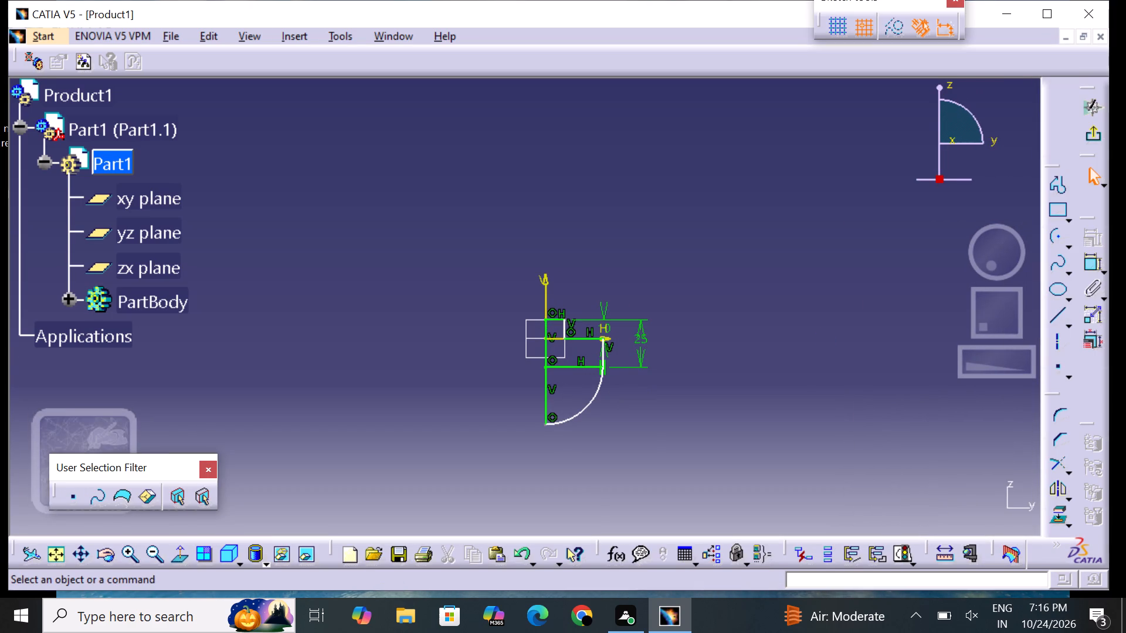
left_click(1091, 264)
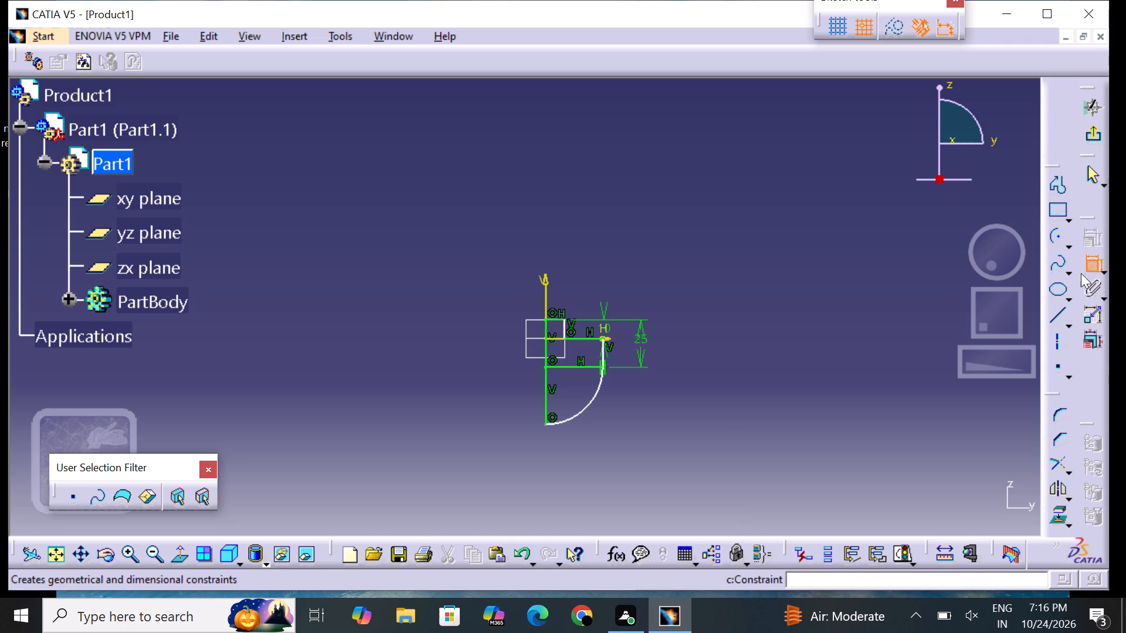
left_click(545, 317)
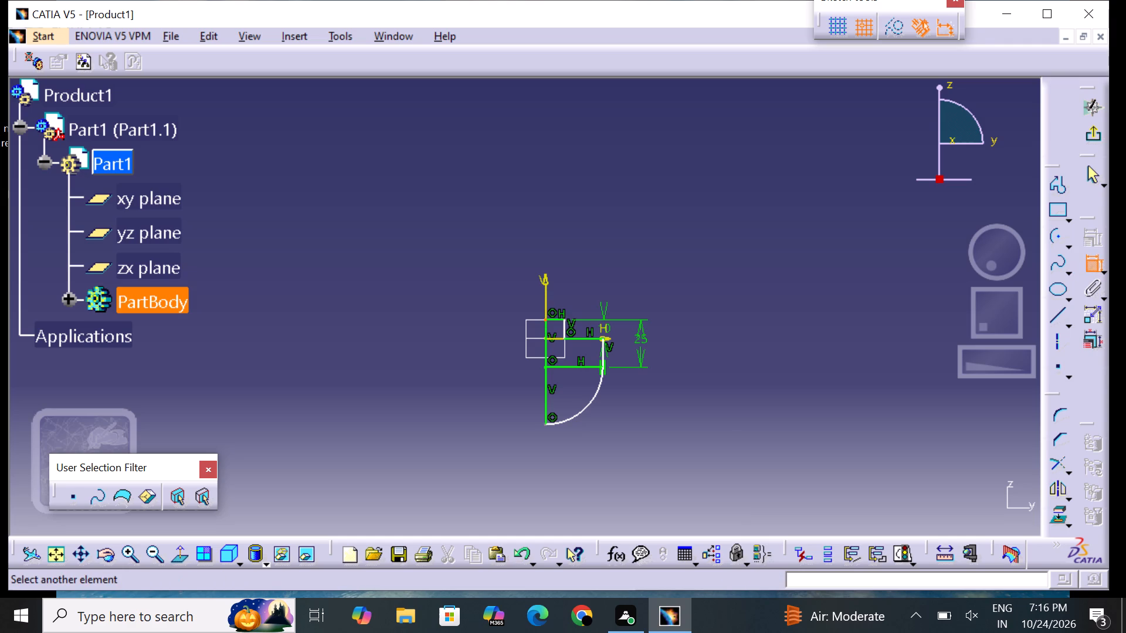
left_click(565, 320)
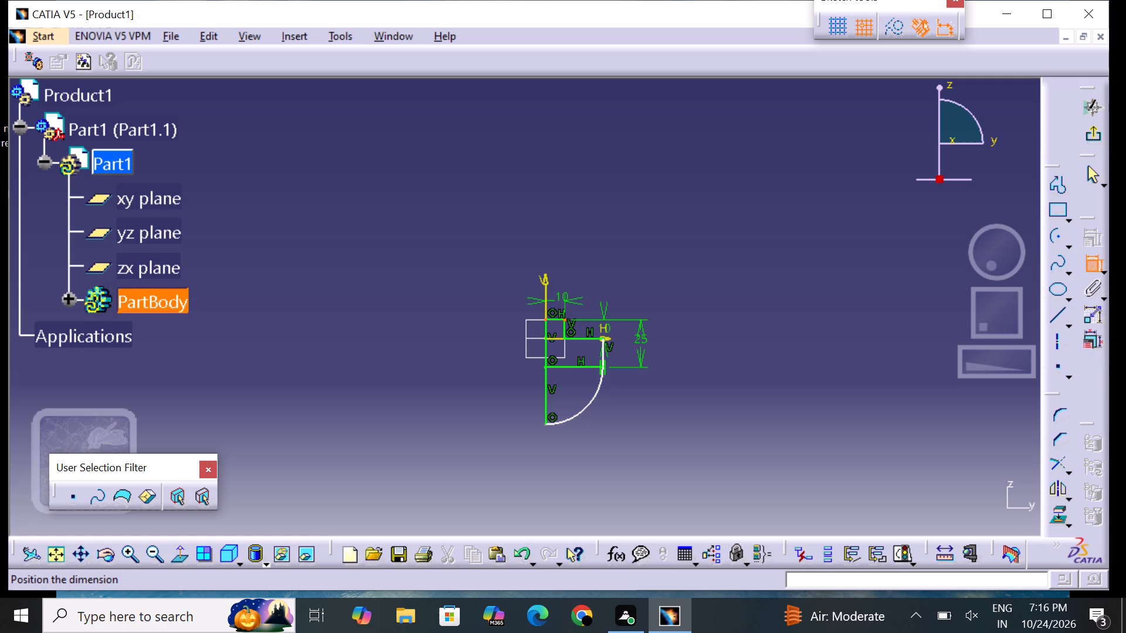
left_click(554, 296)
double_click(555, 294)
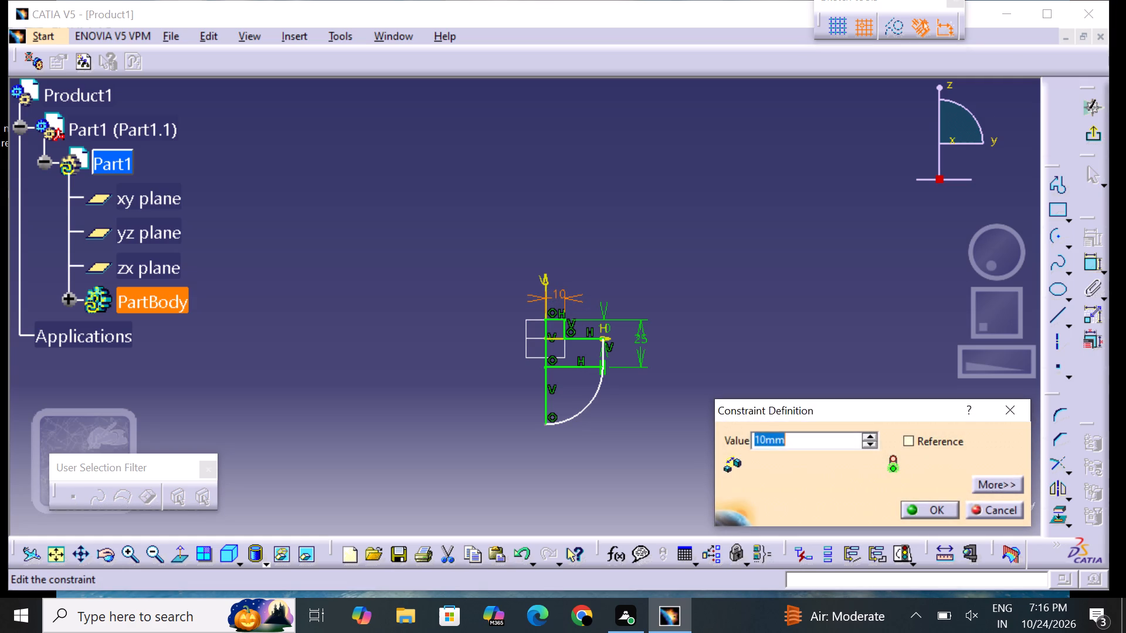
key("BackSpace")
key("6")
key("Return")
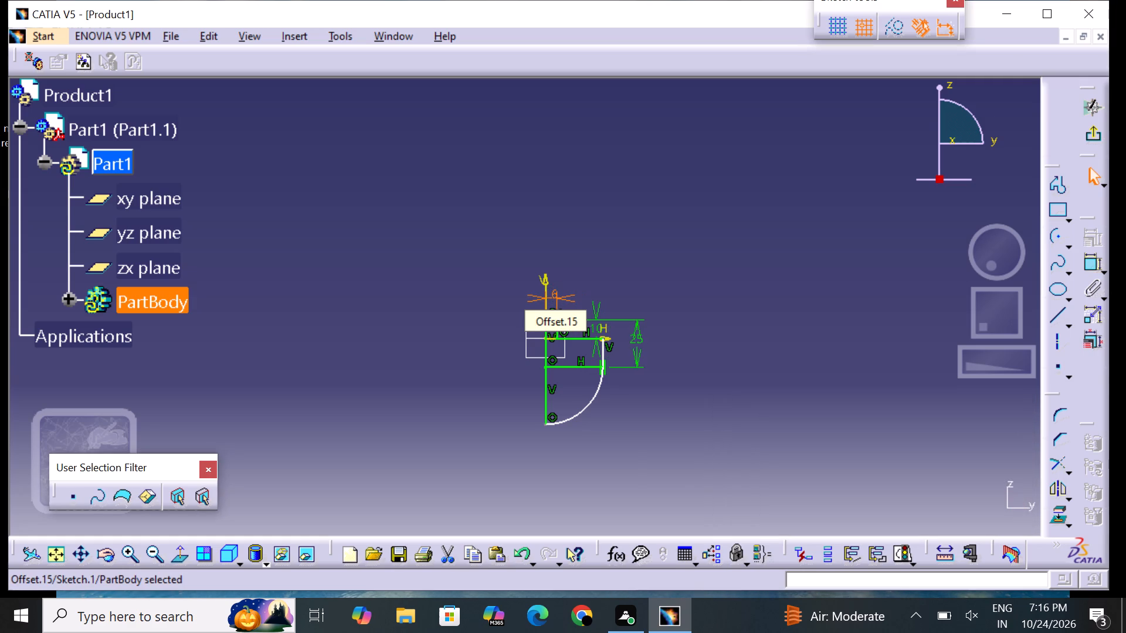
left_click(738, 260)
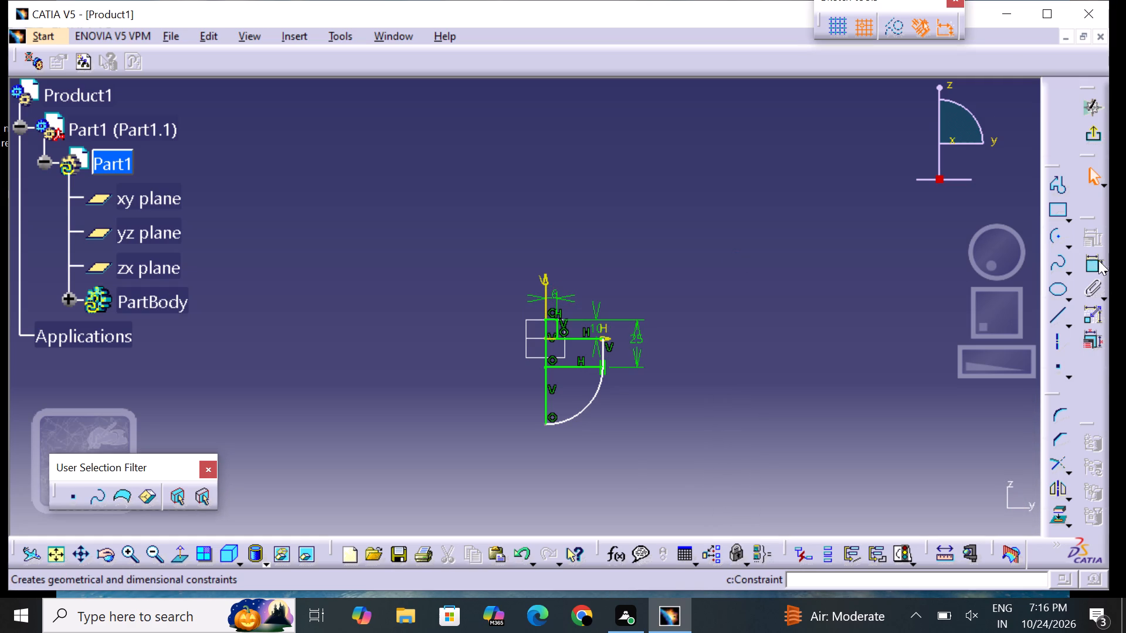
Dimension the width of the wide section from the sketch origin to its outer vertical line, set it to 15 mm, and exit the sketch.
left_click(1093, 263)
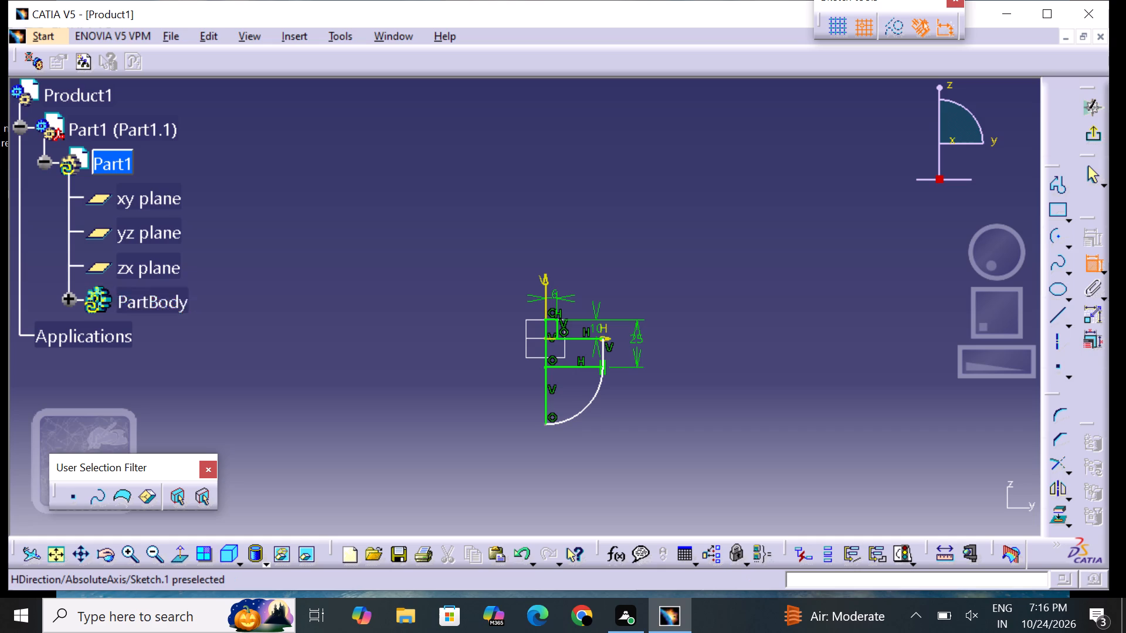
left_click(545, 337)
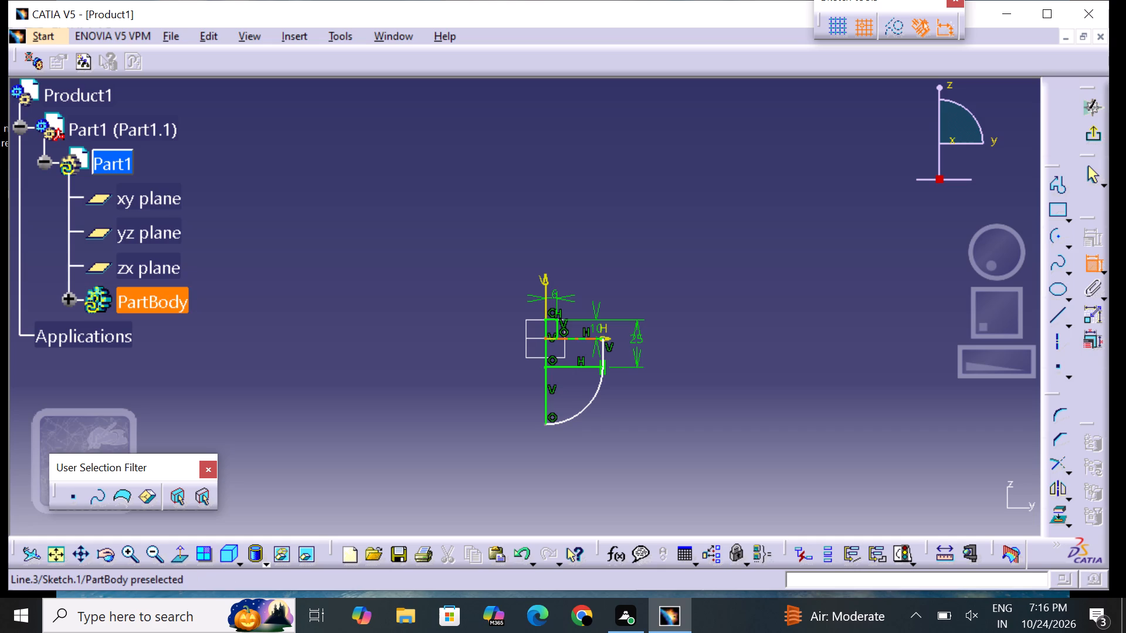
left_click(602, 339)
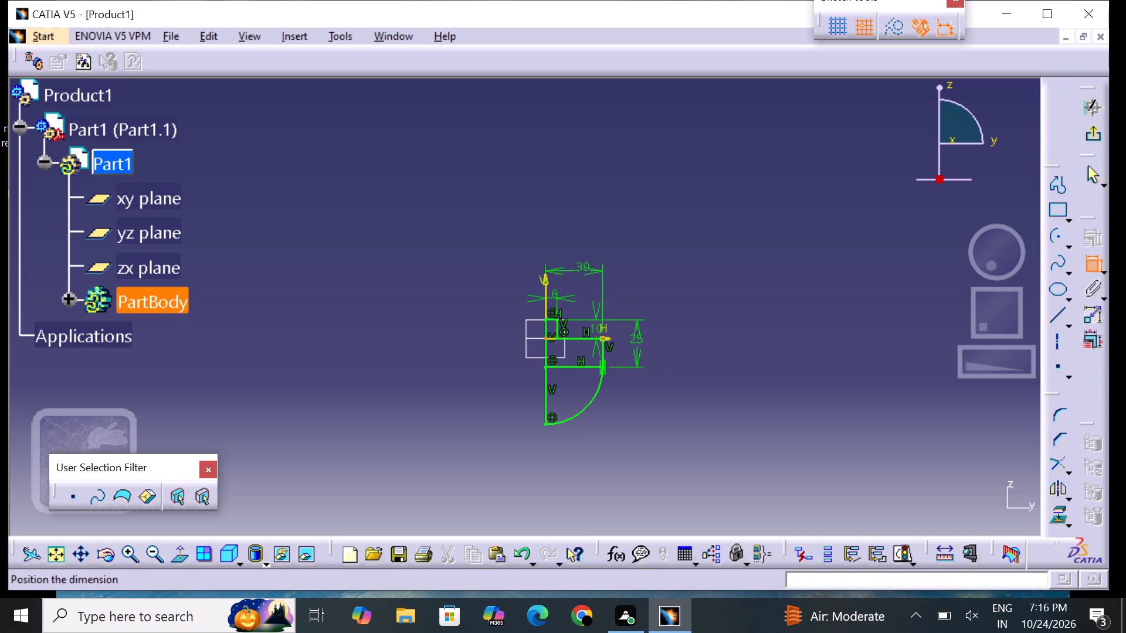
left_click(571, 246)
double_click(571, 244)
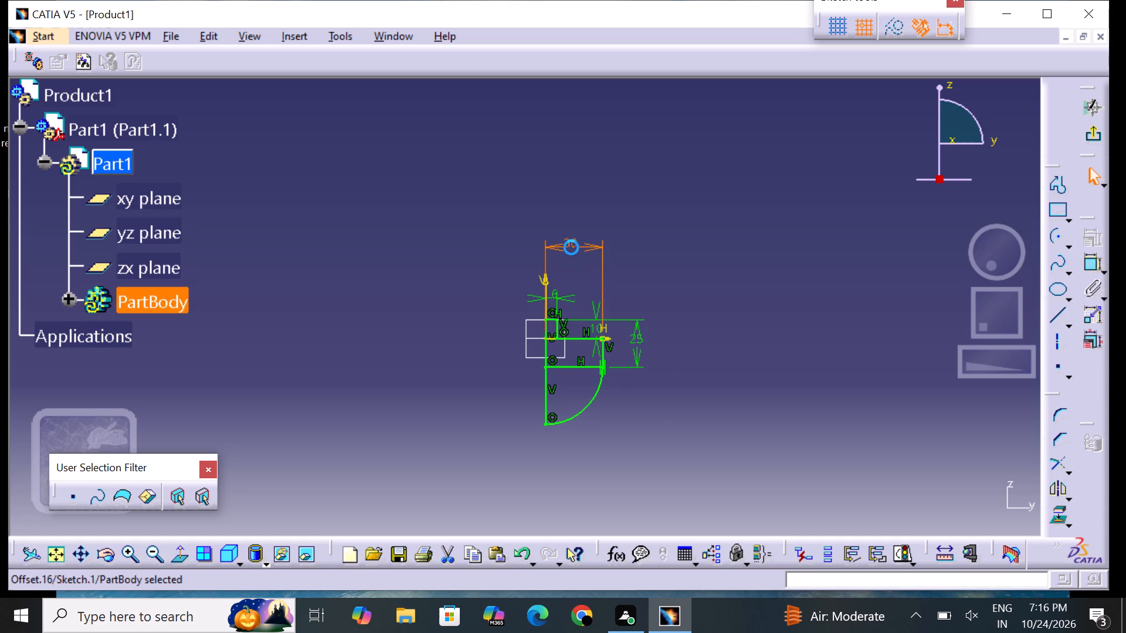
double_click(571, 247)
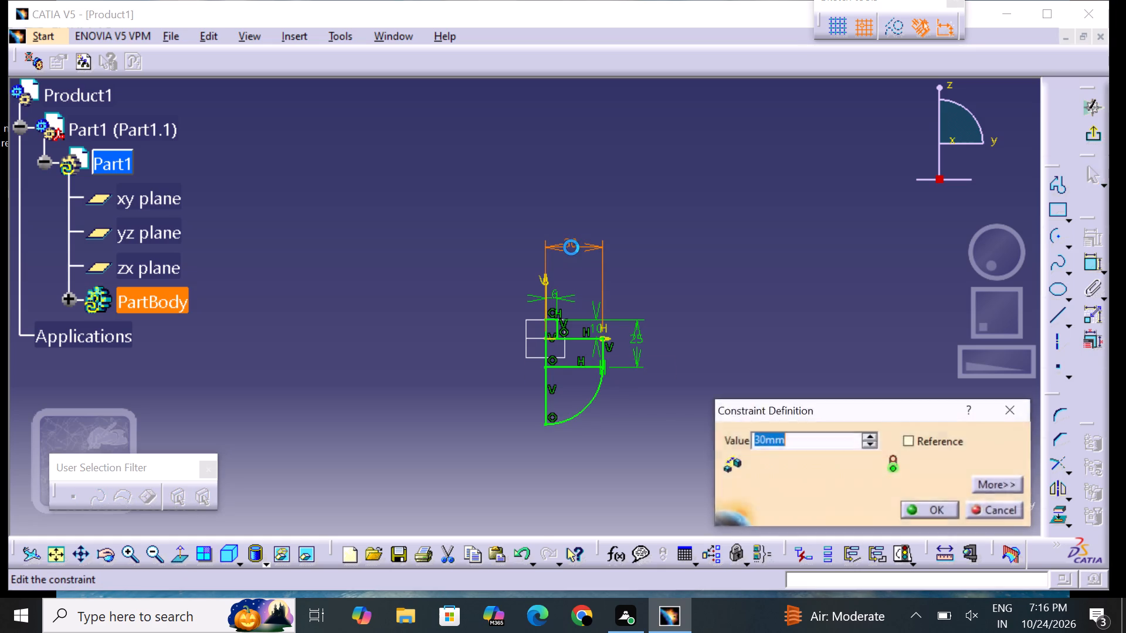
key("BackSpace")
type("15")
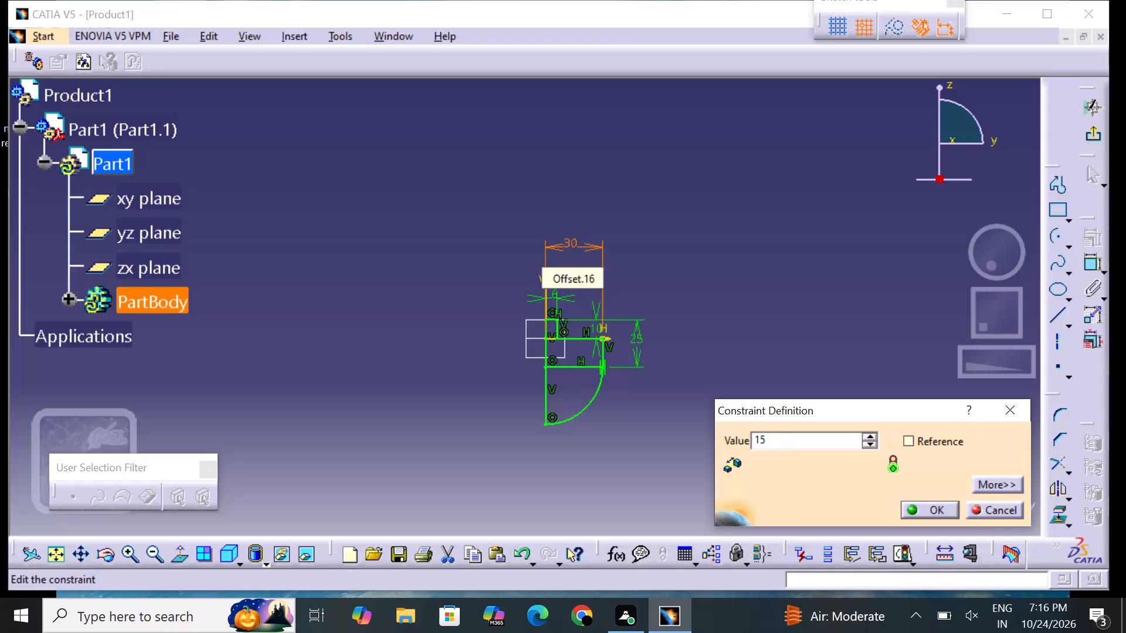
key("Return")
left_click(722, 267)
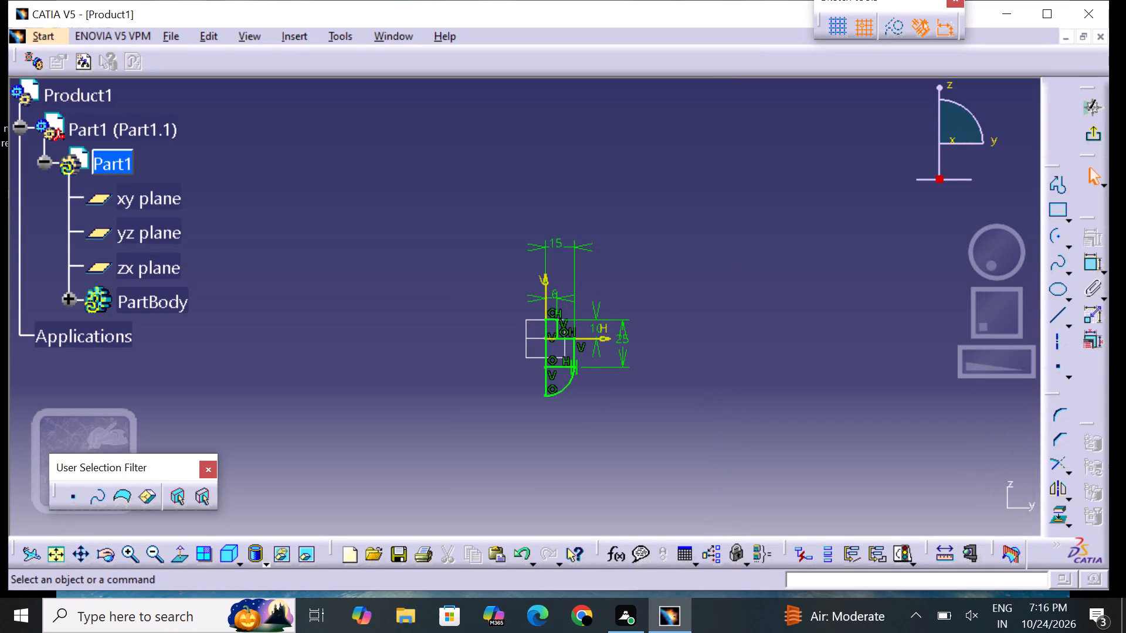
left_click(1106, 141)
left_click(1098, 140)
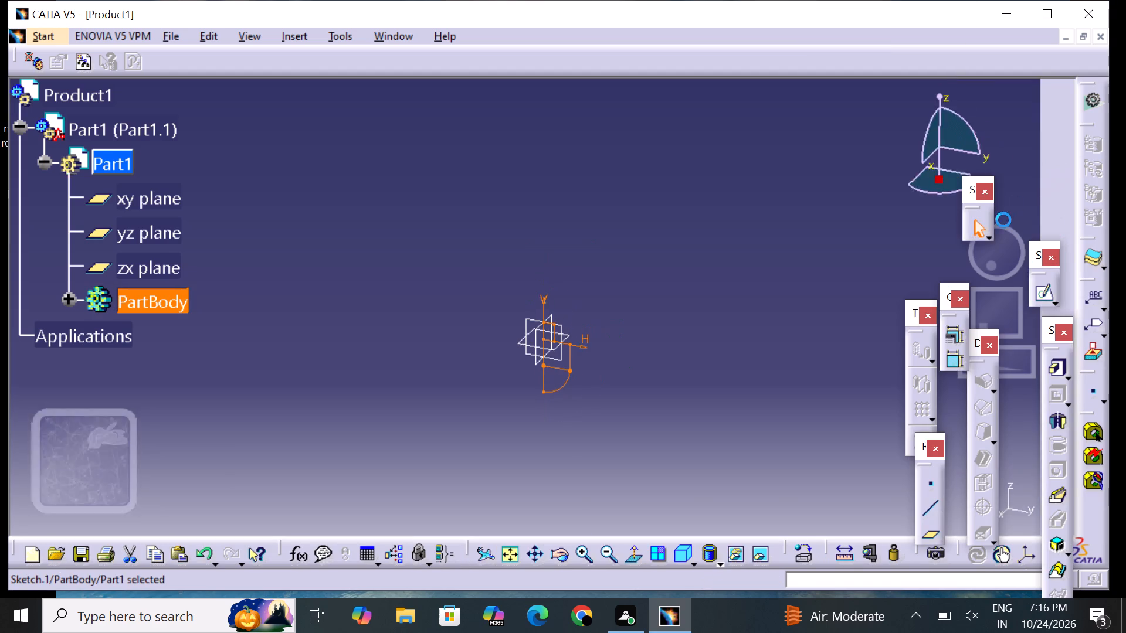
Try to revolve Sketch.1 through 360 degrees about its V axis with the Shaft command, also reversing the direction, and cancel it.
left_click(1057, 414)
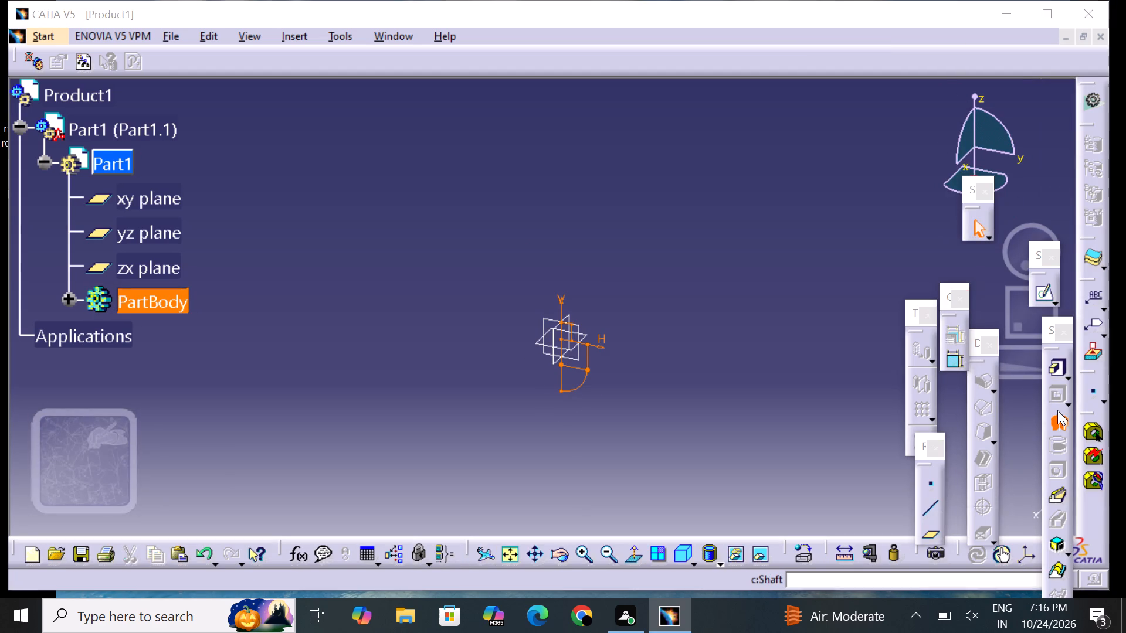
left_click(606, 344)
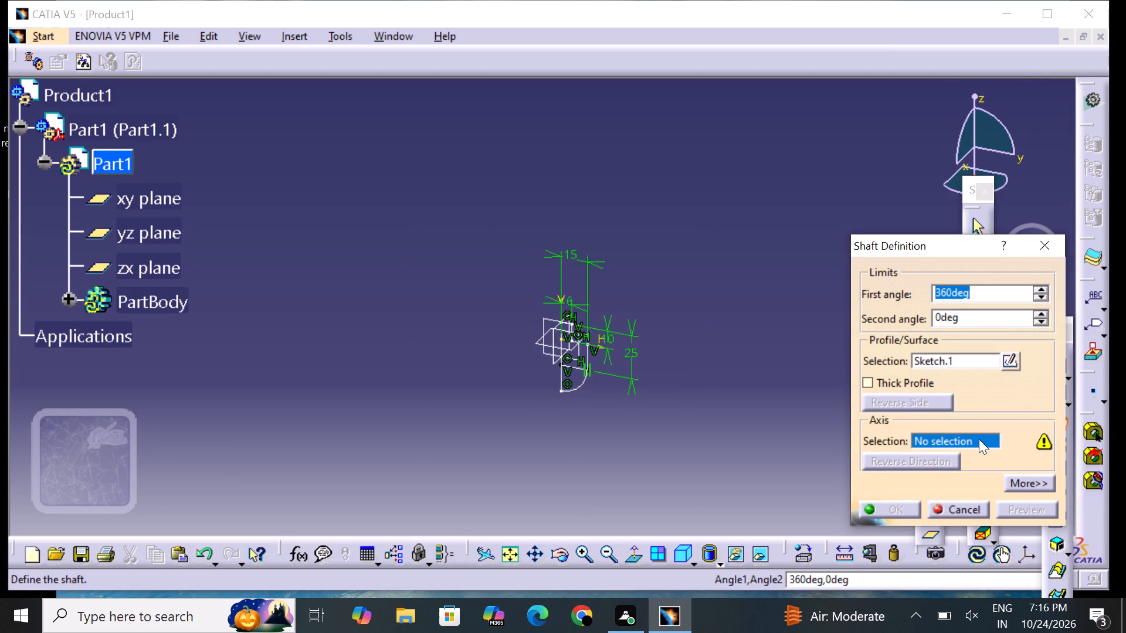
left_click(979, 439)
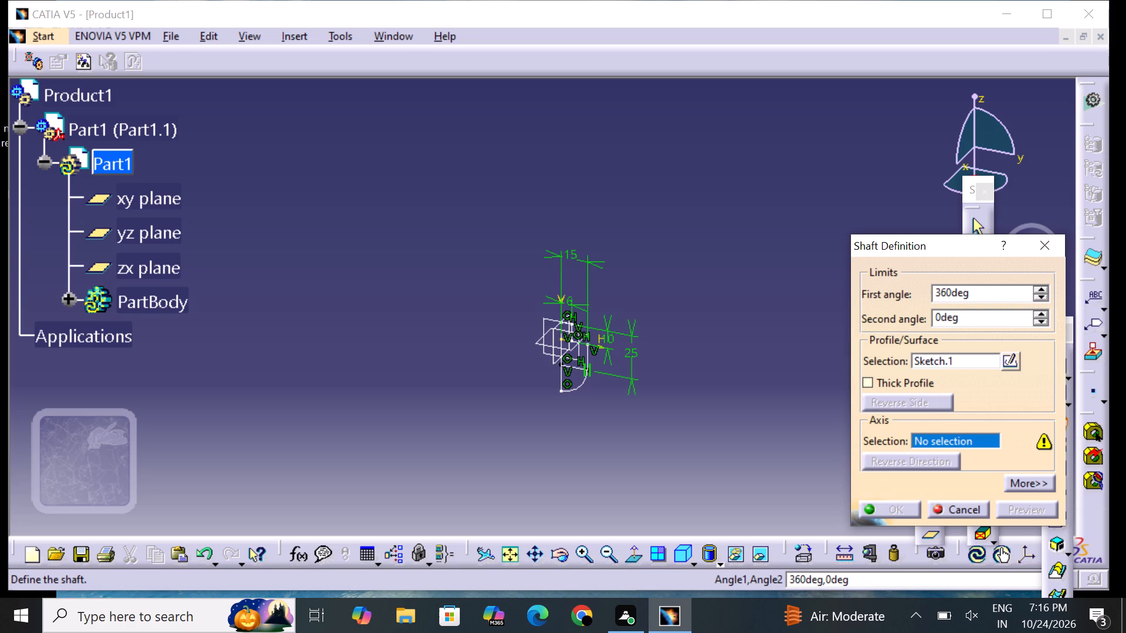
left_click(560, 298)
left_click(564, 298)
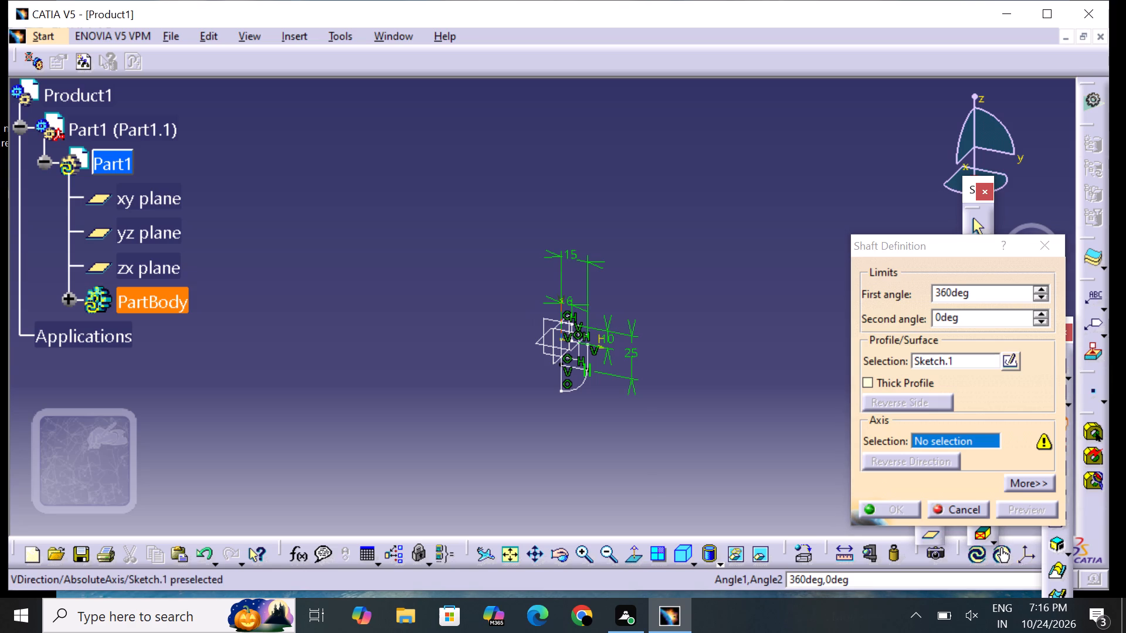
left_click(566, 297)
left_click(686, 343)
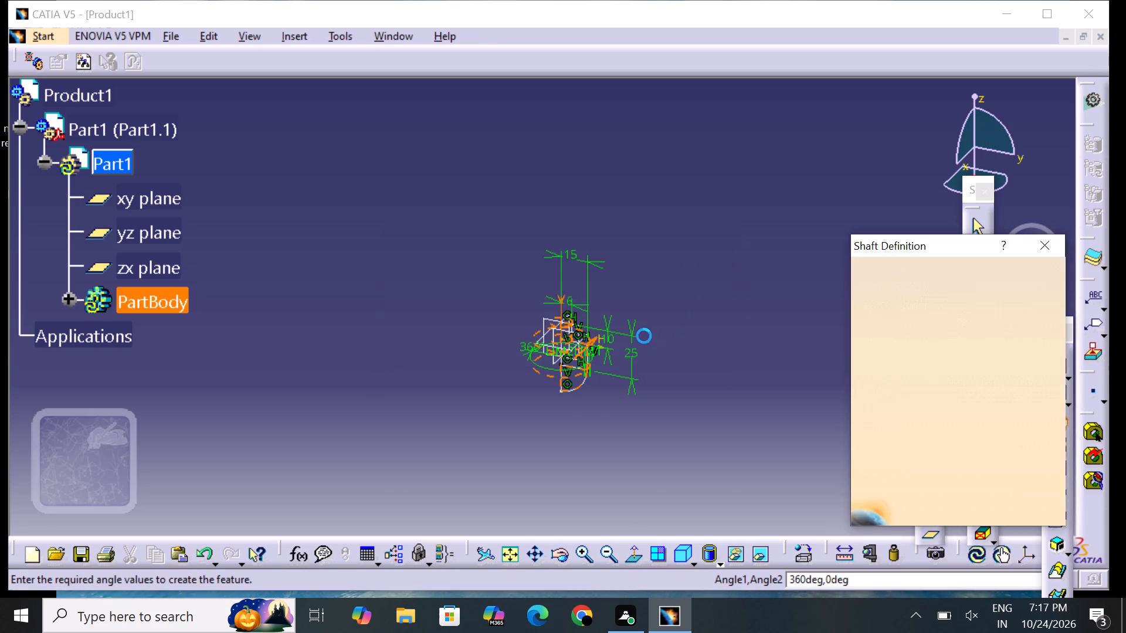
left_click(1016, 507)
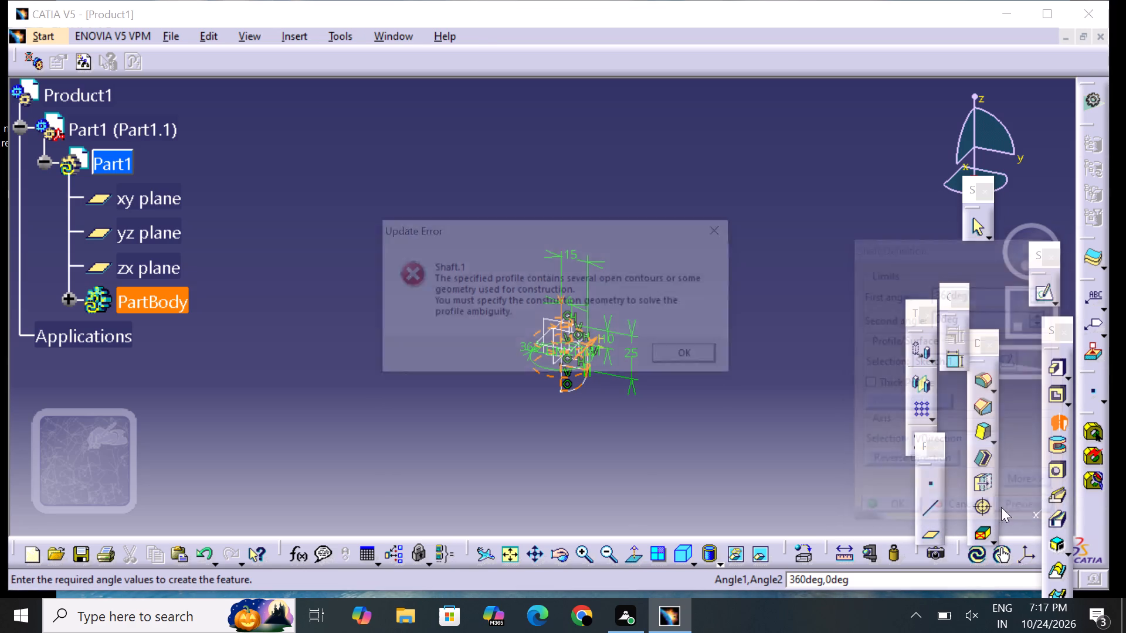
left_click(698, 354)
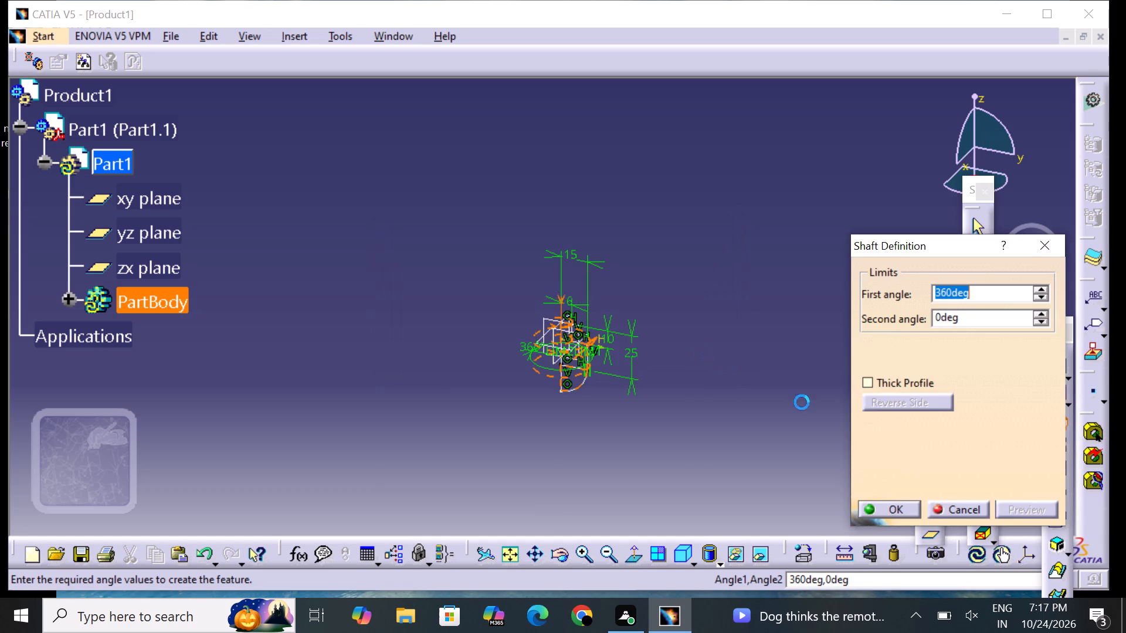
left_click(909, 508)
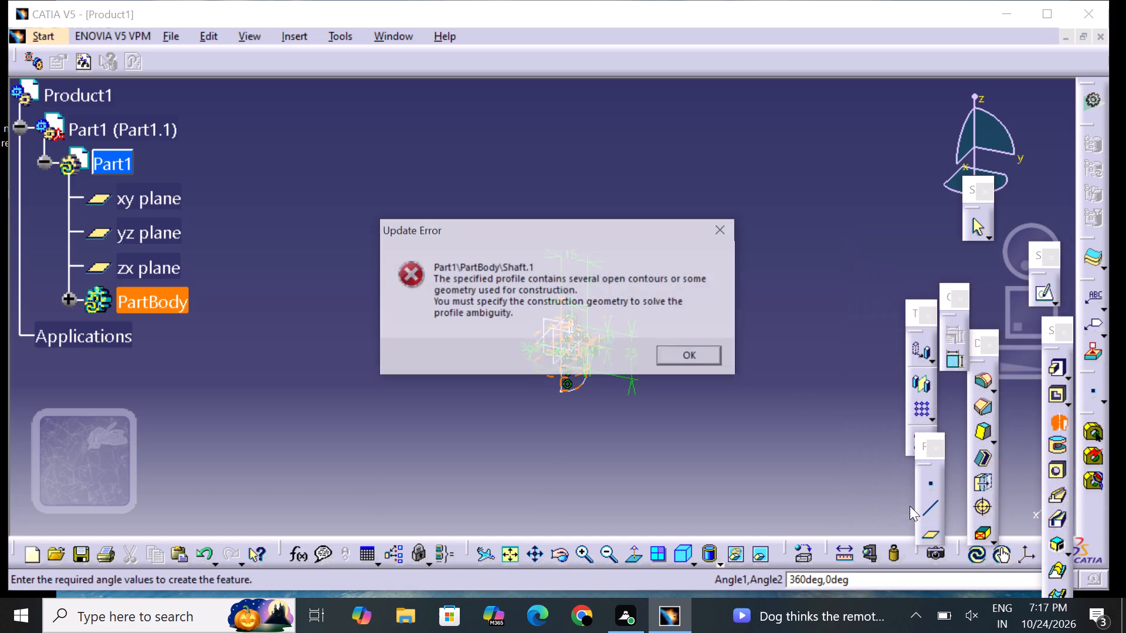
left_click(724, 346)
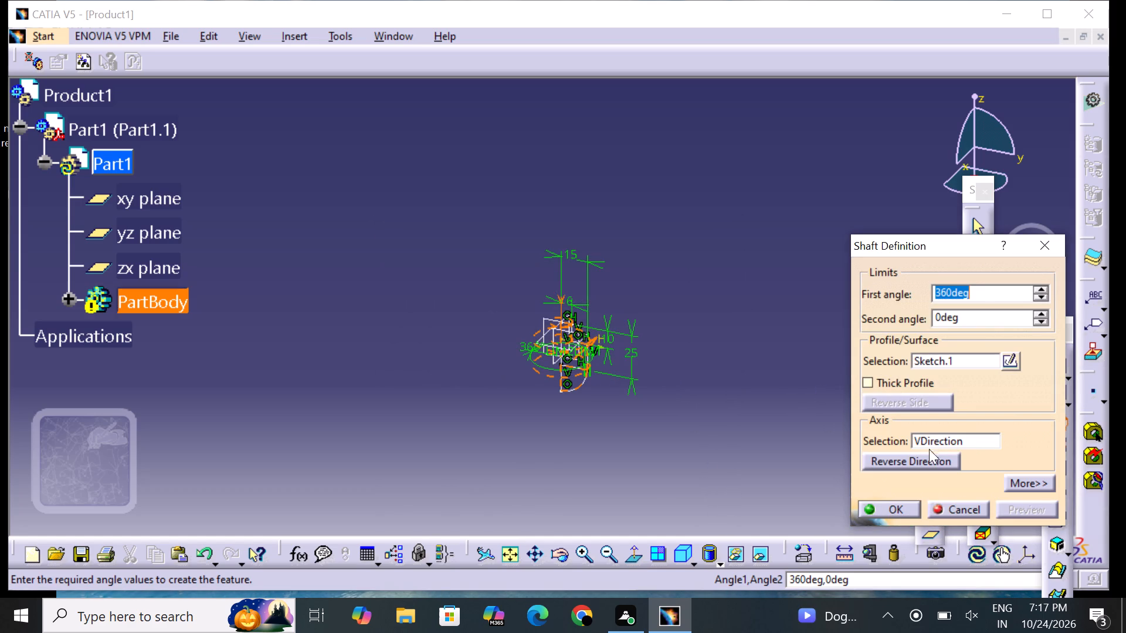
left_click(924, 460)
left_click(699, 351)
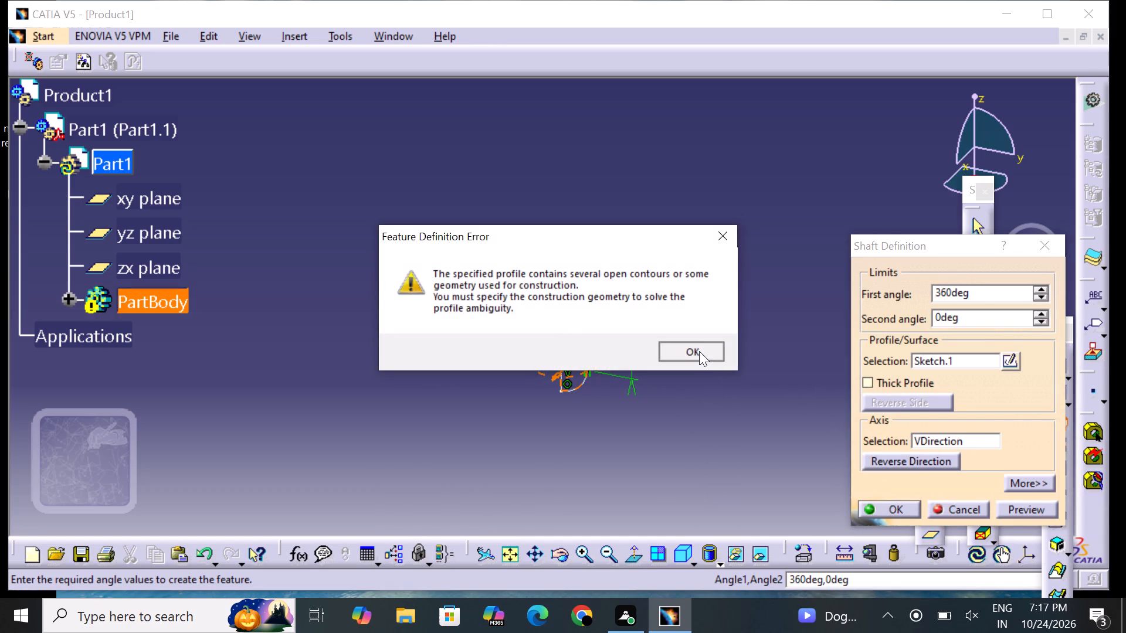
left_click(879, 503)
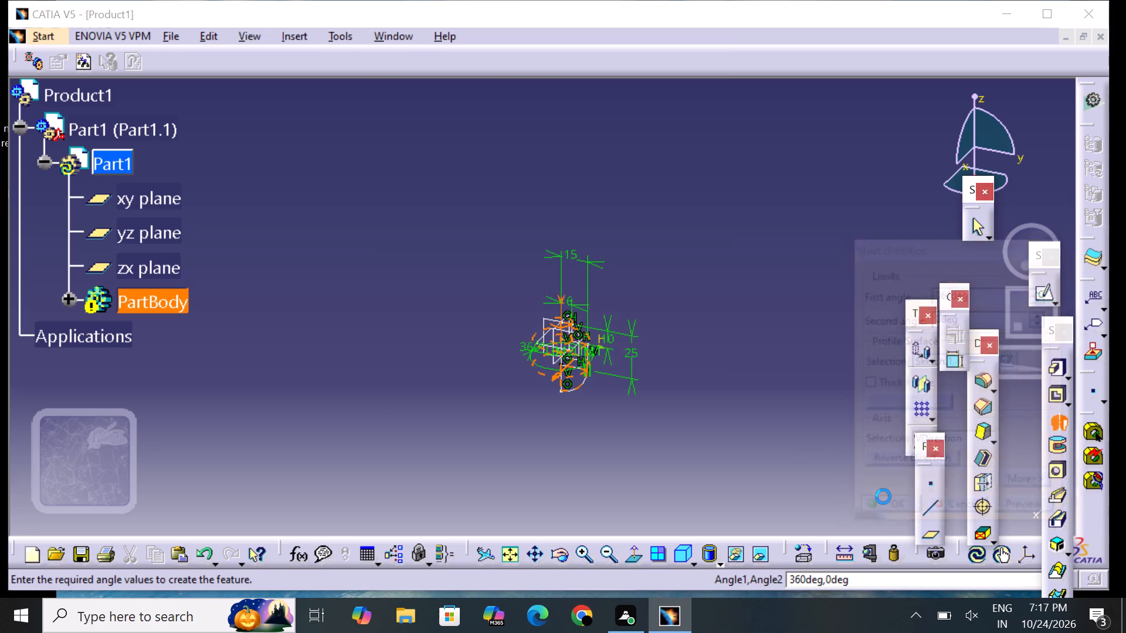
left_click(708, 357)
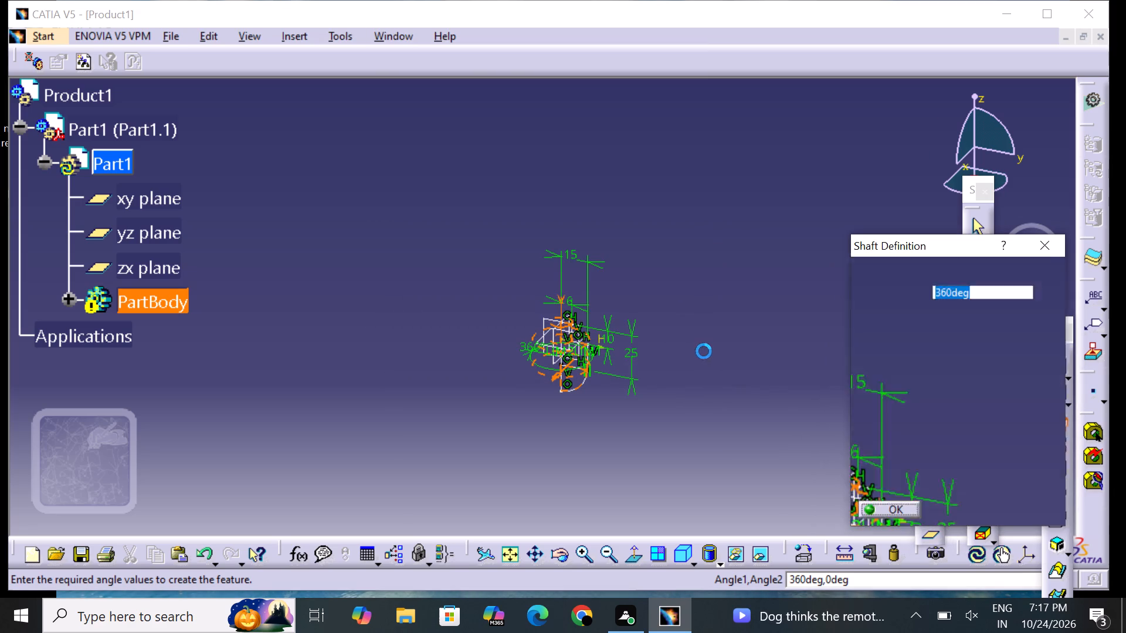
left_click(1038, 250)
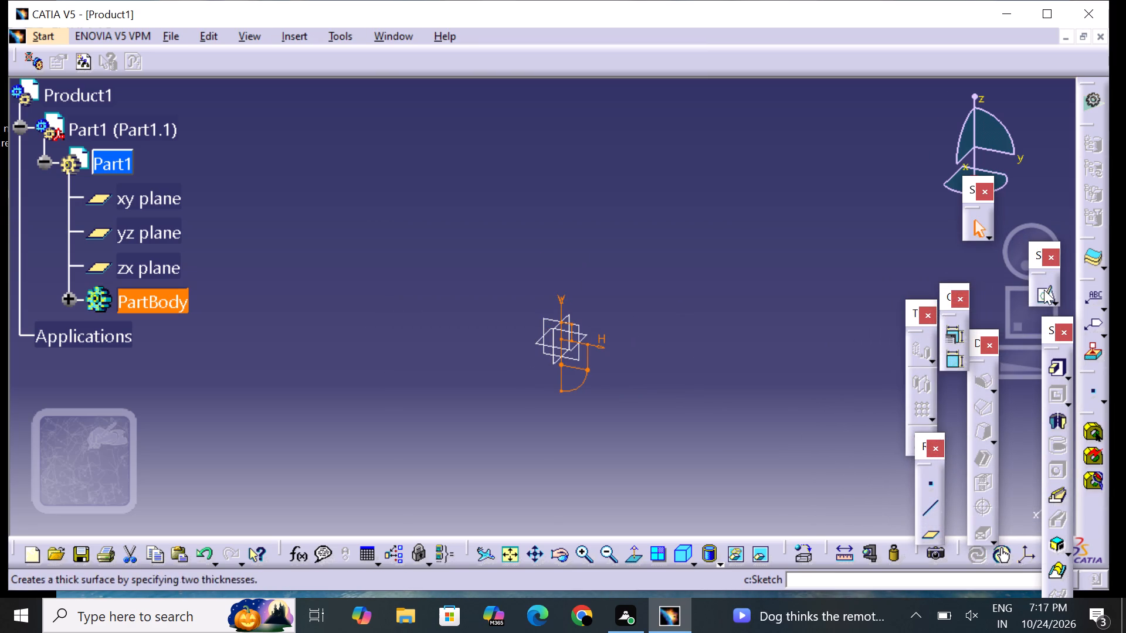
Reopen Sketch.1 and delete all of its geometry and dimensions.
left_click(1044, 290)
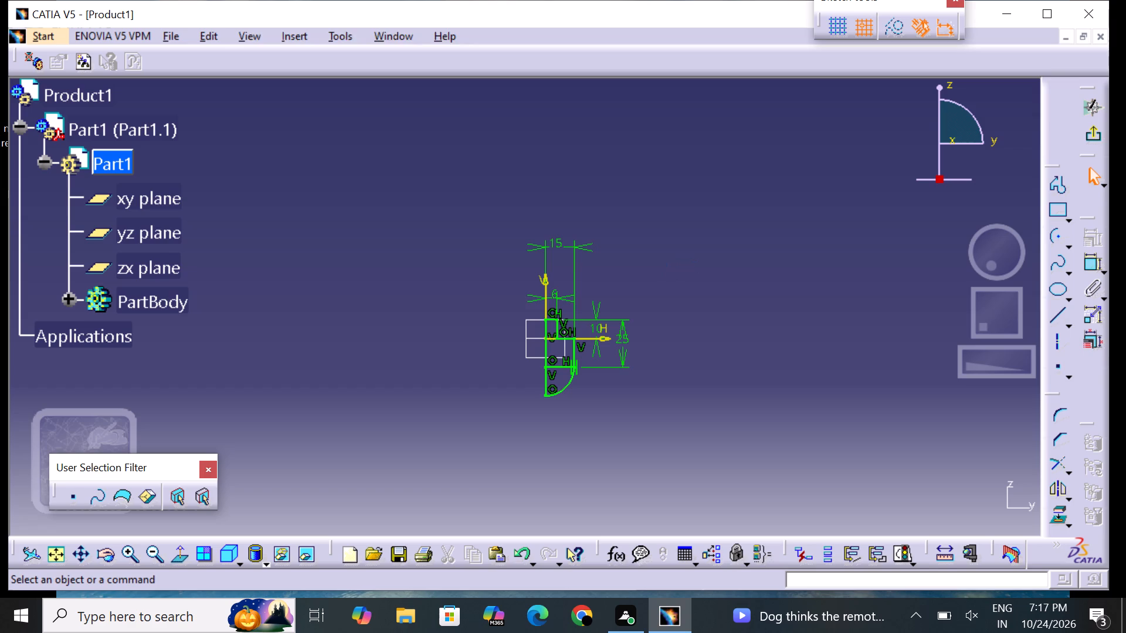
left_click_drag(477, 217, 698, 436)
key("Delete")
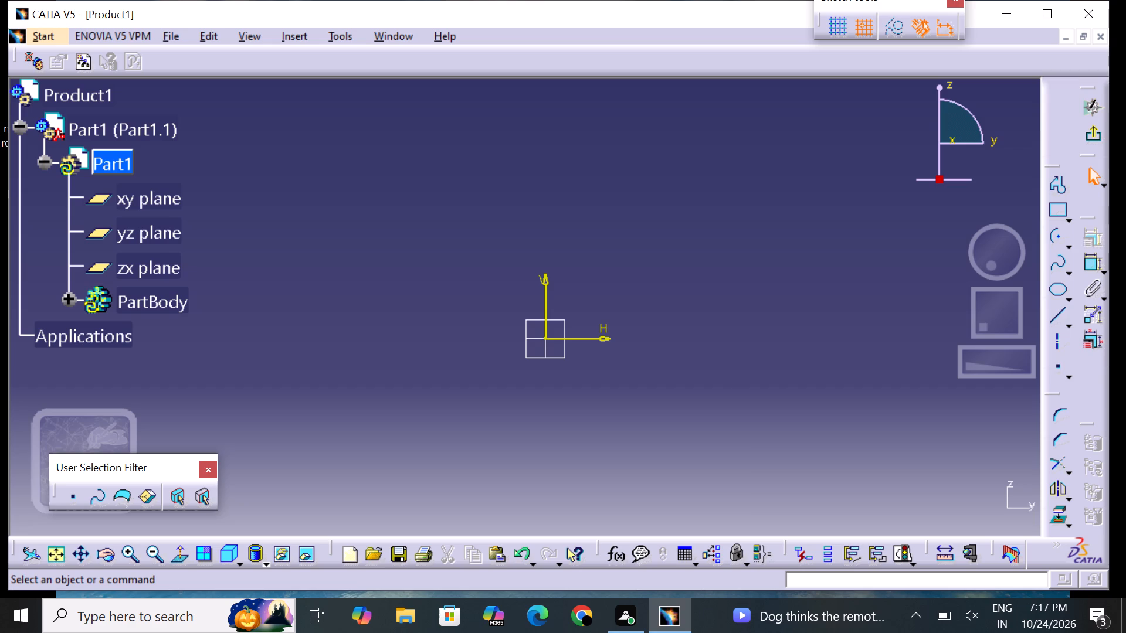
left_click(724, 430)
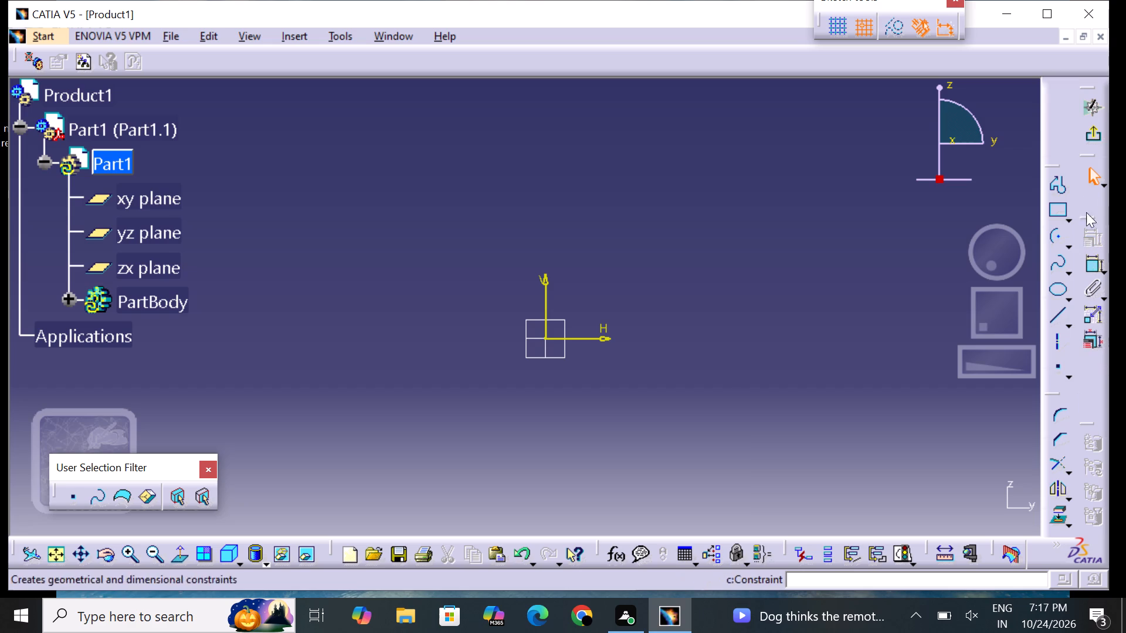
Sketch a stepped profile from (-110, 0) through (-110, -10), (-100, -10), (-100, -20), (-90, -20), (-90, -10) and (-20, -10) to (-20, 0).
left_click(1053, 185)
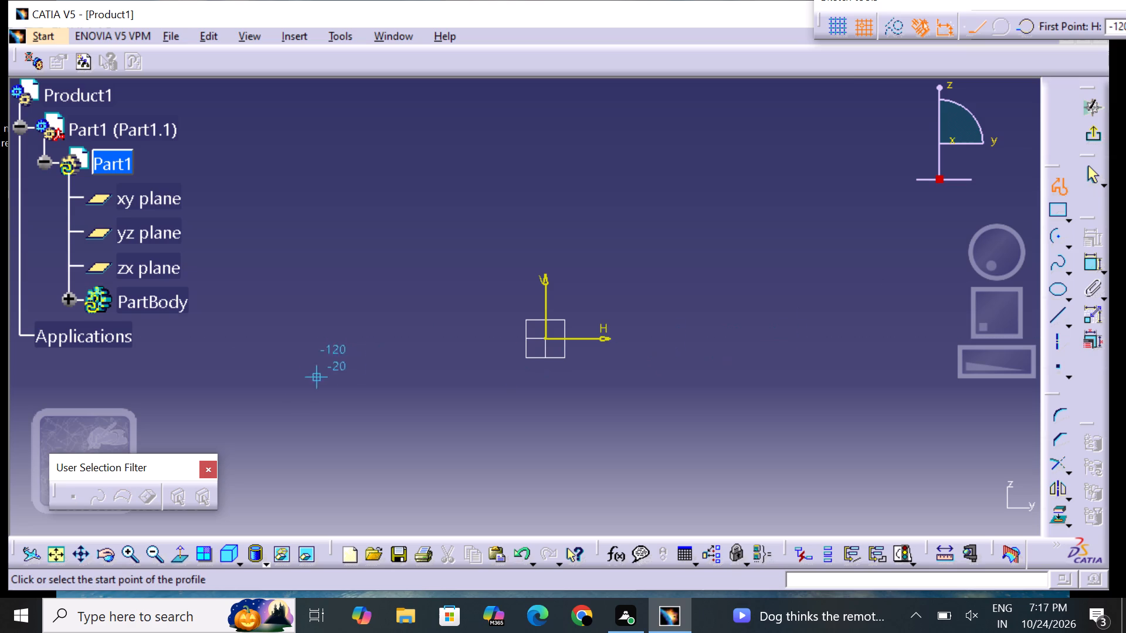
left_click(339, 338)
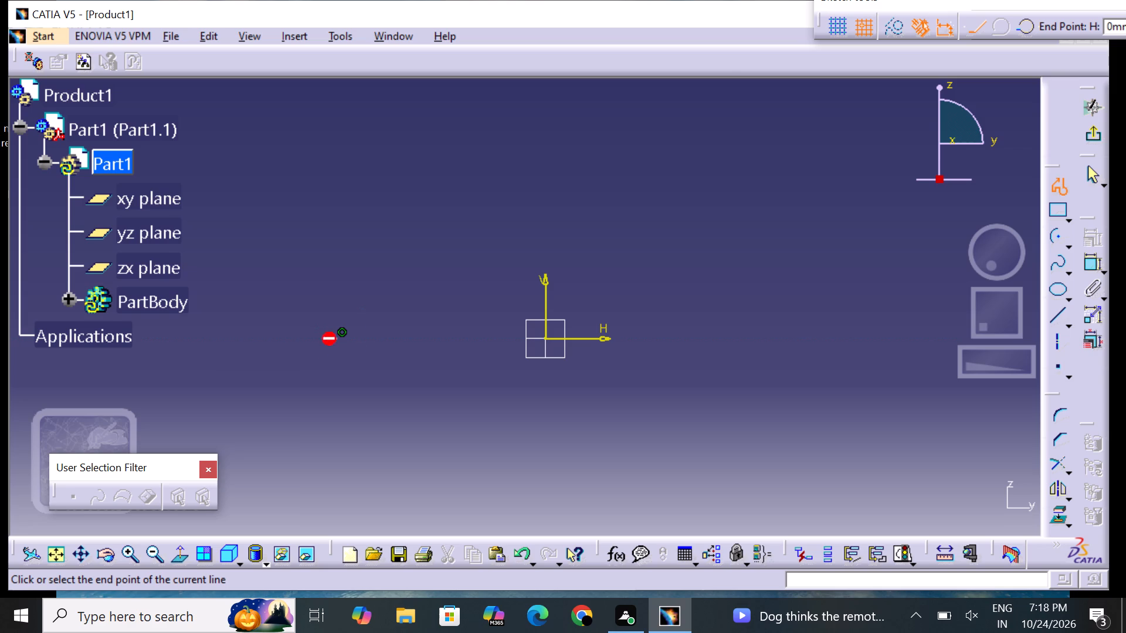
left_click(331, 362)
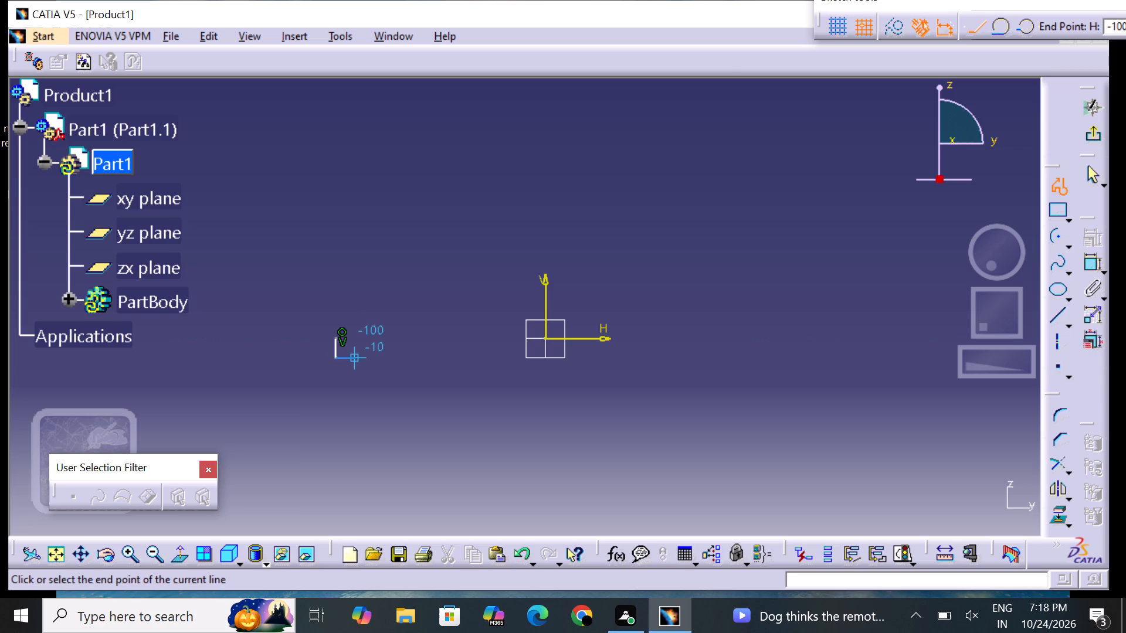
left_click(358, 360)
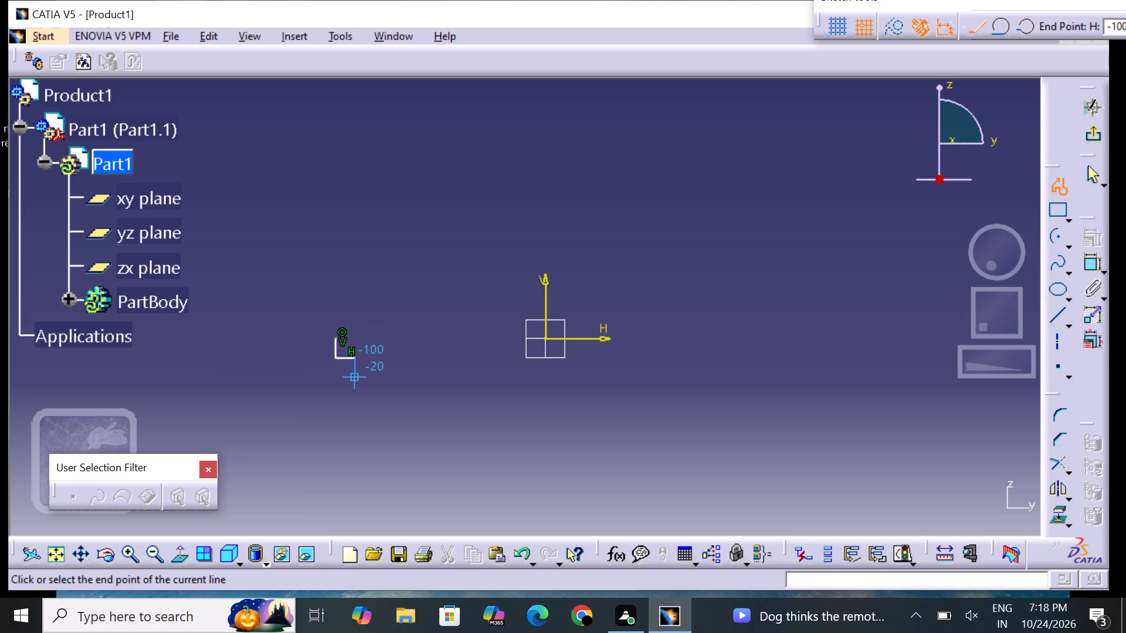
left_click(352, 376)
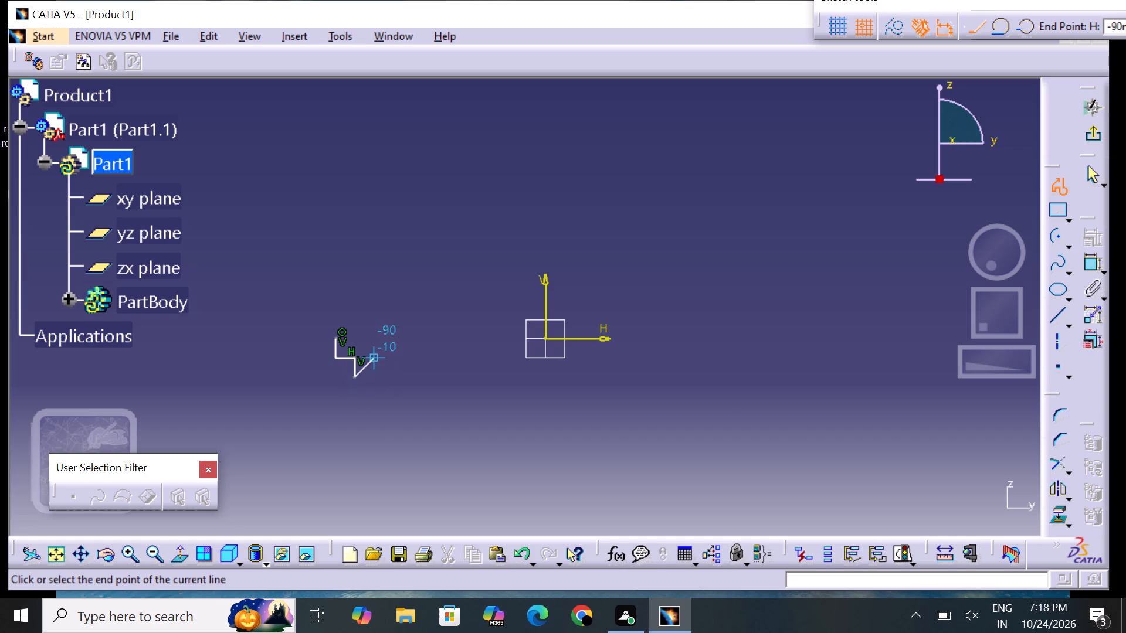
left_click(369, 373)
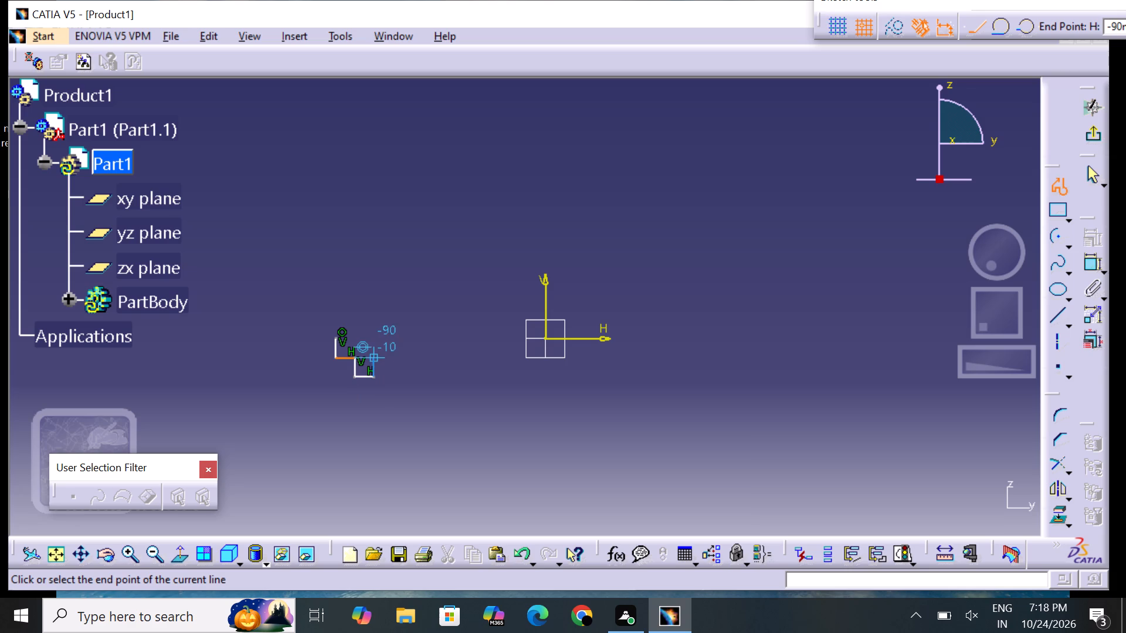
left_click(375, 359)
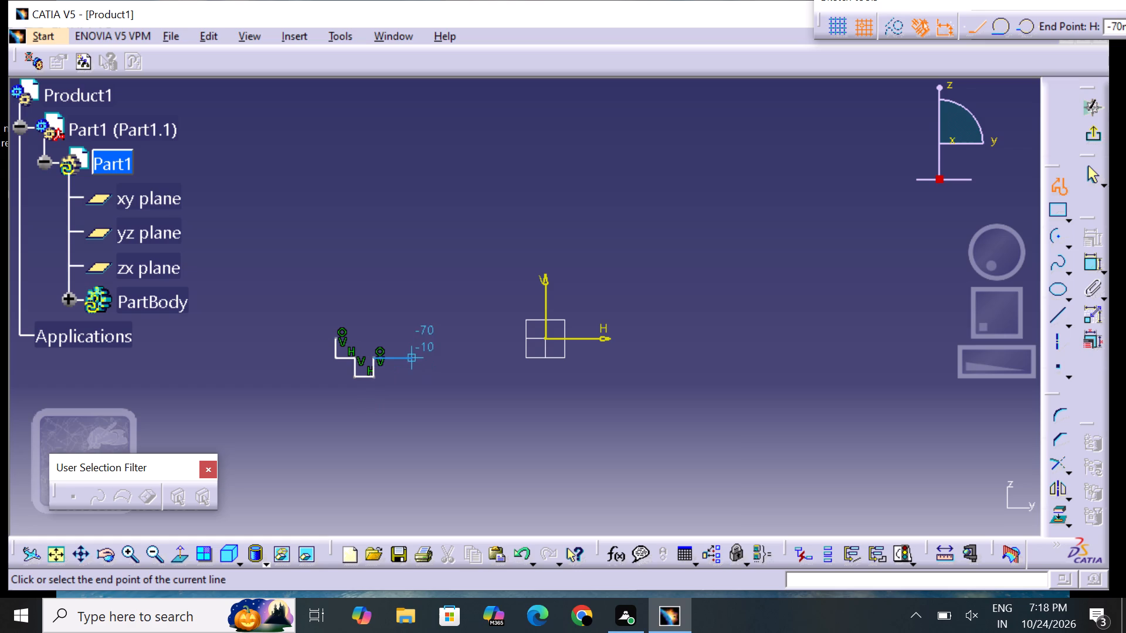
left_click(506, 355)
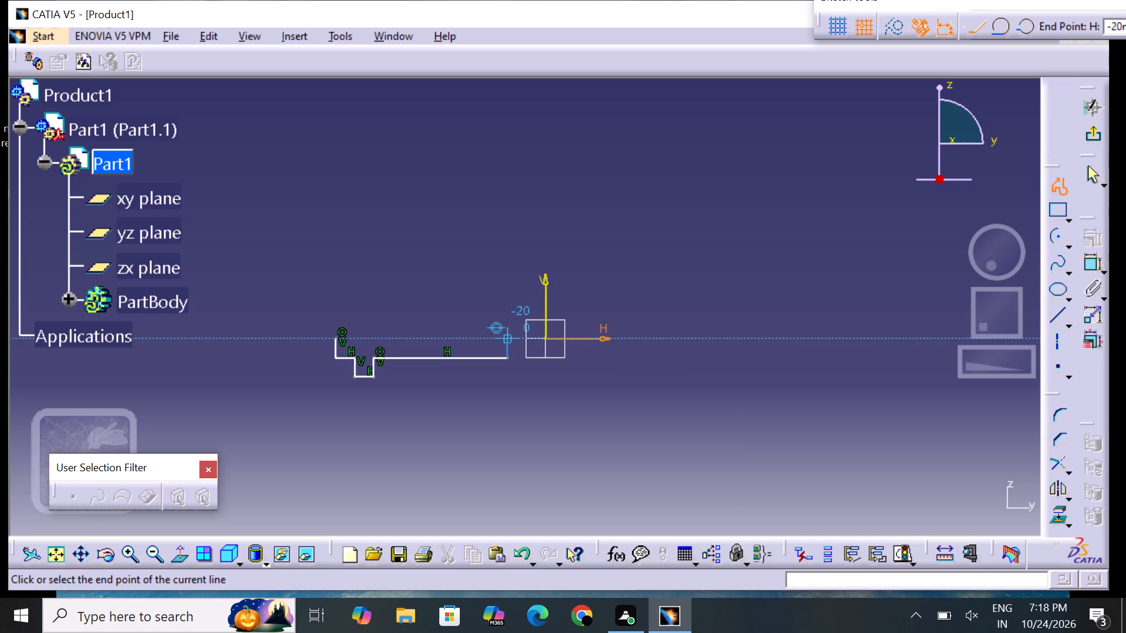
left_click(507, 335)
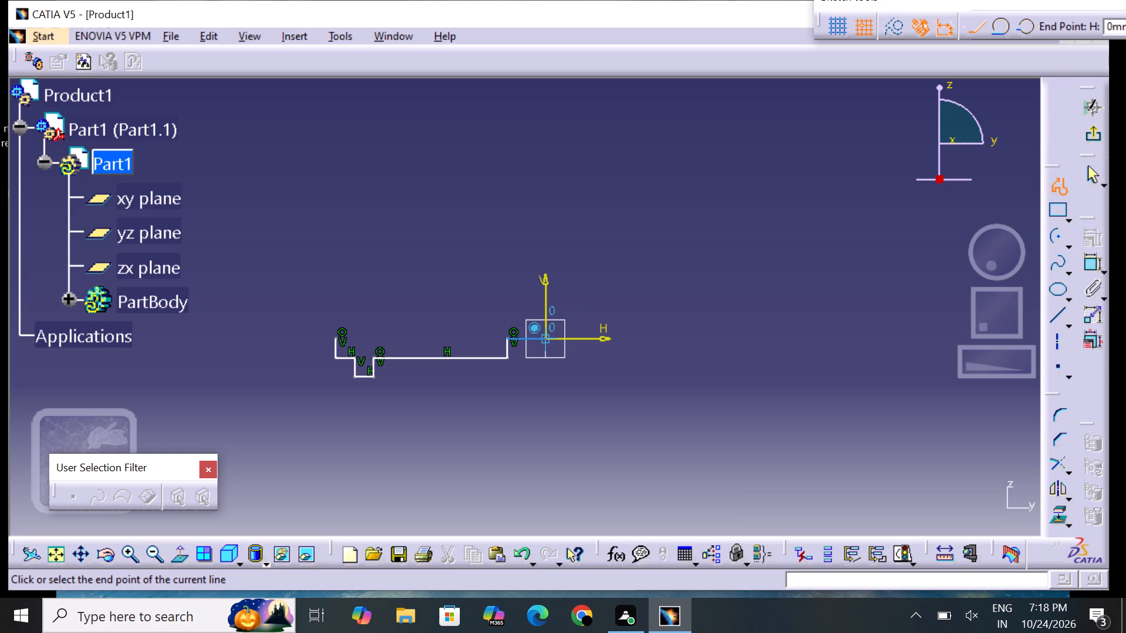
Continue the profile through the origin, down the V axis to (0, -30), diagonally to (10, -20) and up to (10, 0), ending it there.
left_click(544, 343)
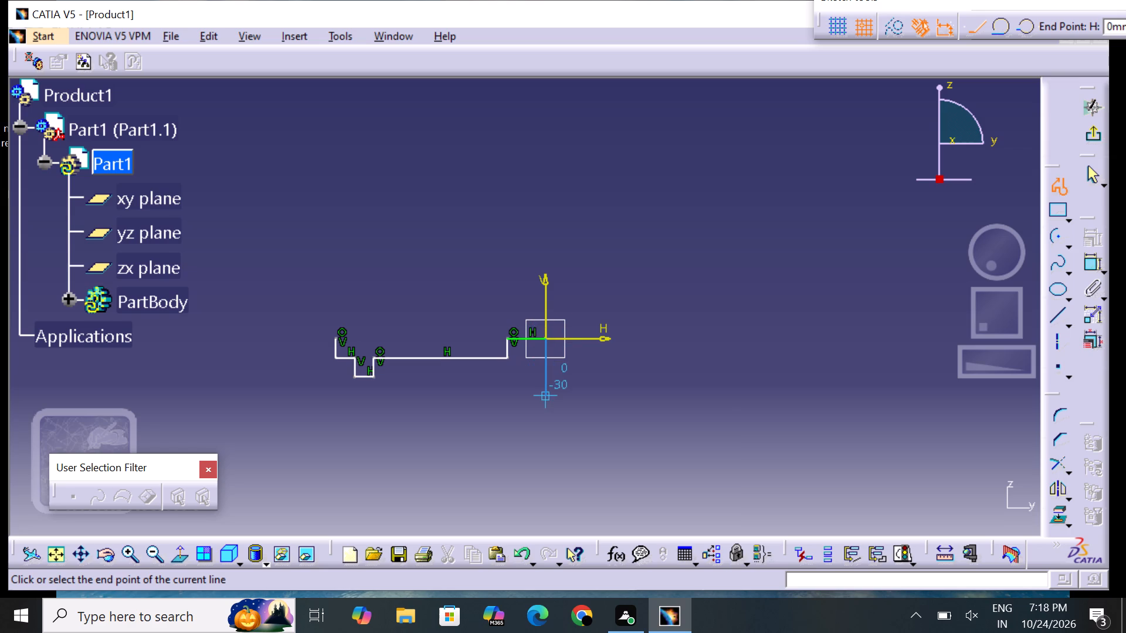
left_click(540, 392)
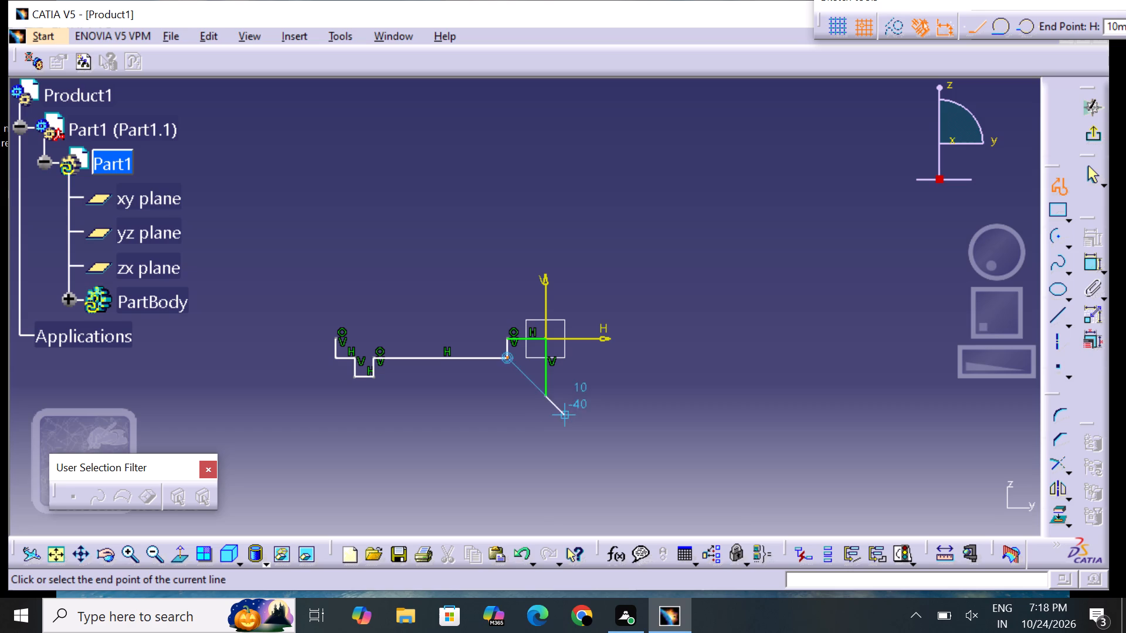
left_click(559, 375)
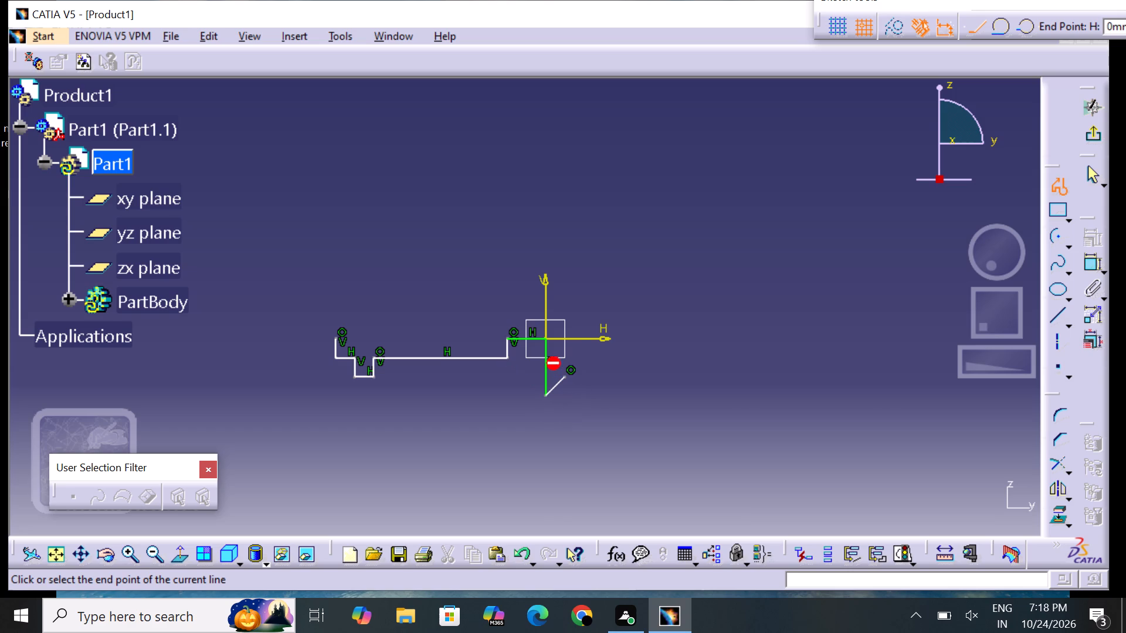
left_click(568, 340)
key("Escape")
key("Escape")
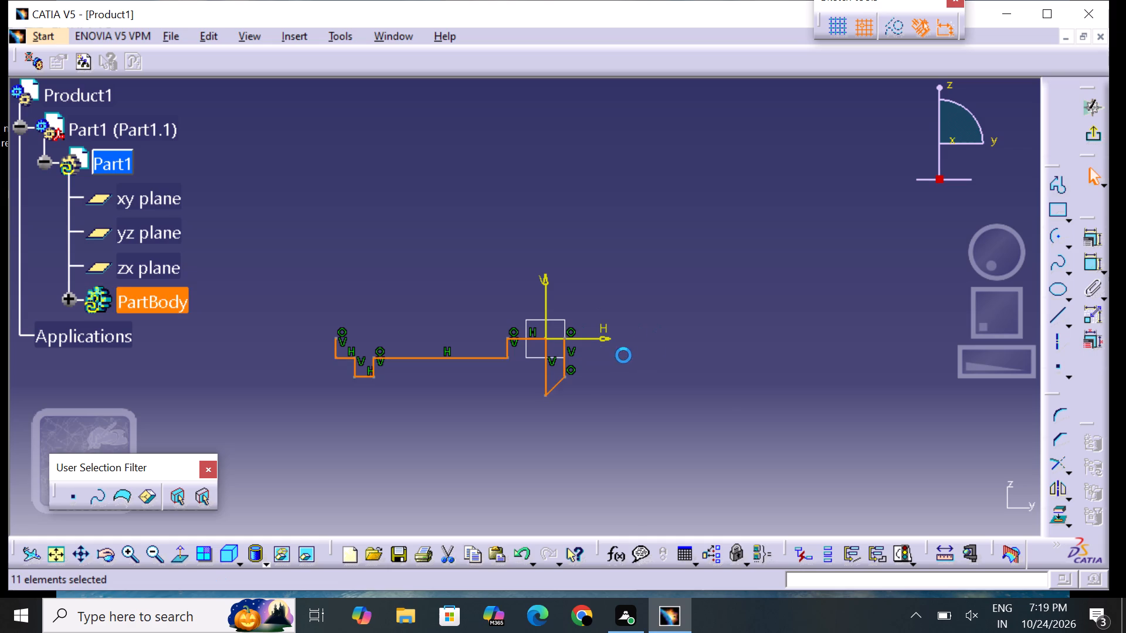
key("Escape")
Draw a sloping line from the profile corner at (-20, -10) to (0, -20) on the V axis.
left_click(1056, 189)
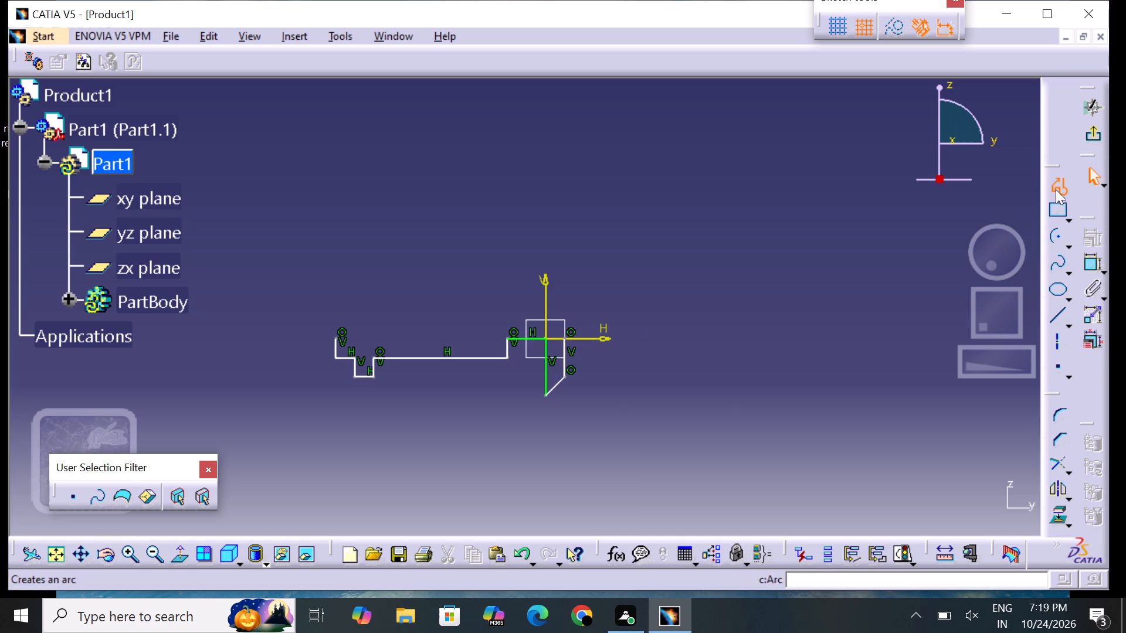
left_click(509, 362)
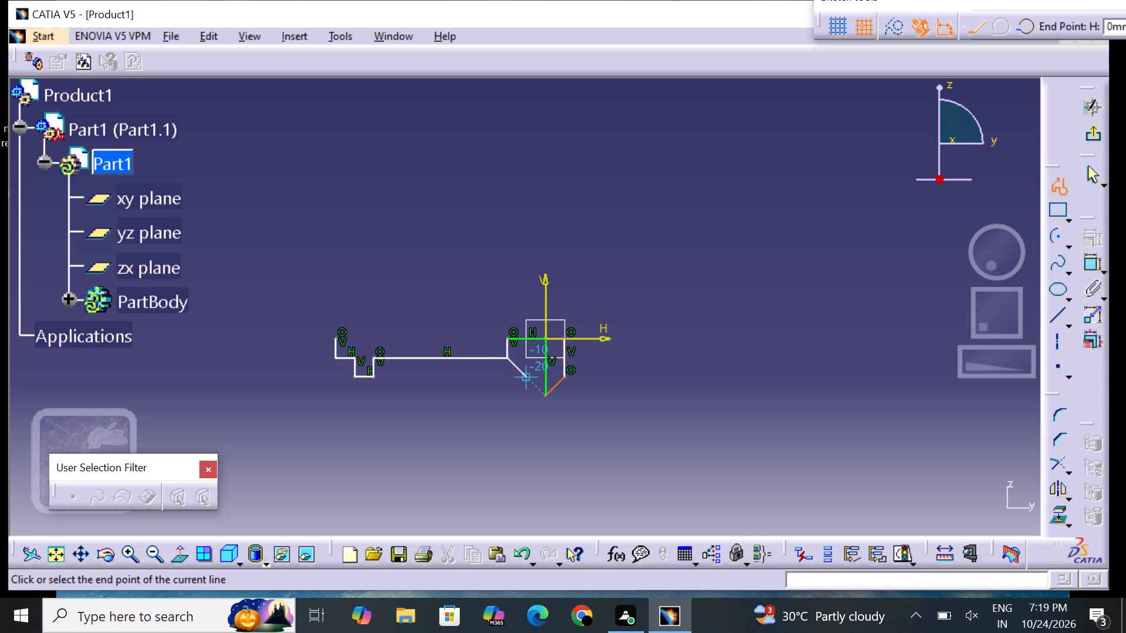
left_click(542, 377)
key("Escape")
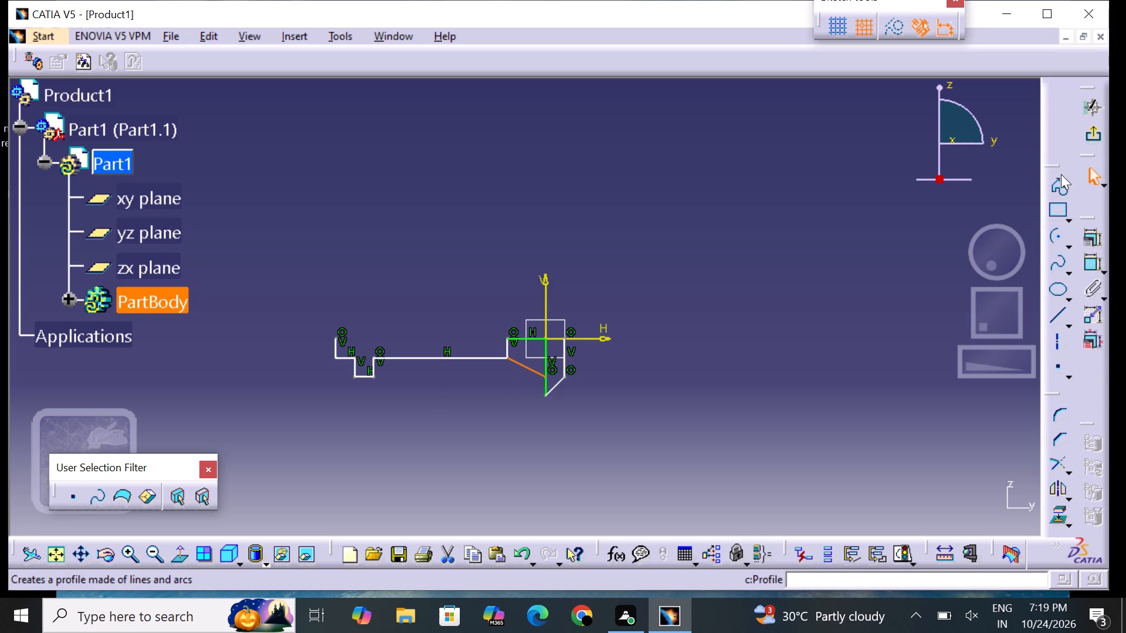
Draw a horizontal line along the H axis from the profile's start at (-110, 0) to its end at (10, 0).
left_click(1058, 179)
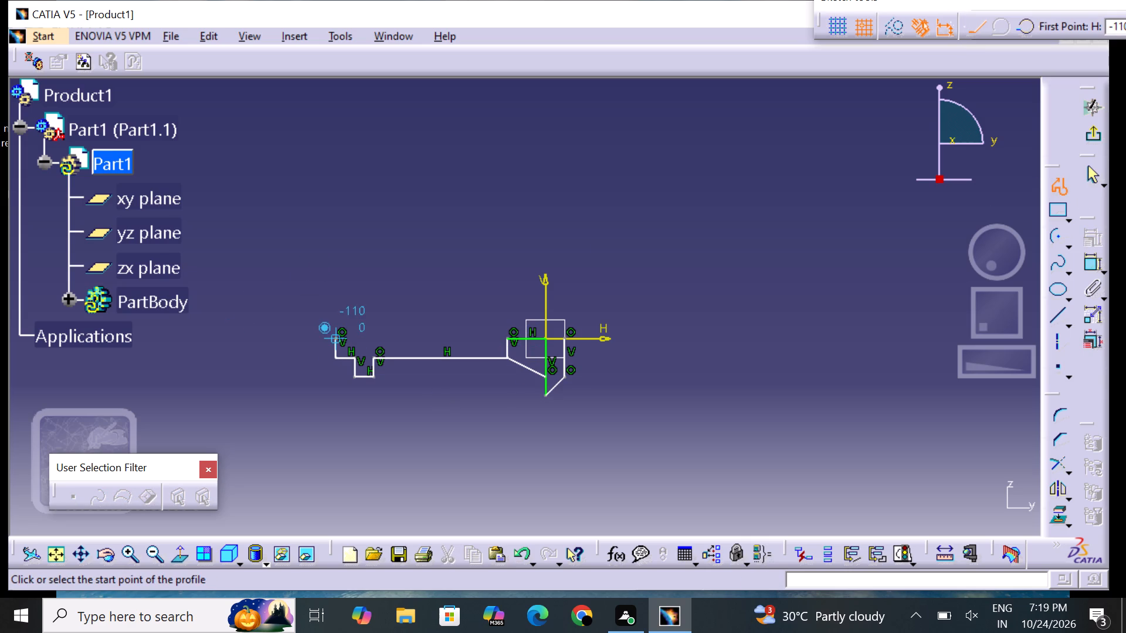
left_click(335, 337)
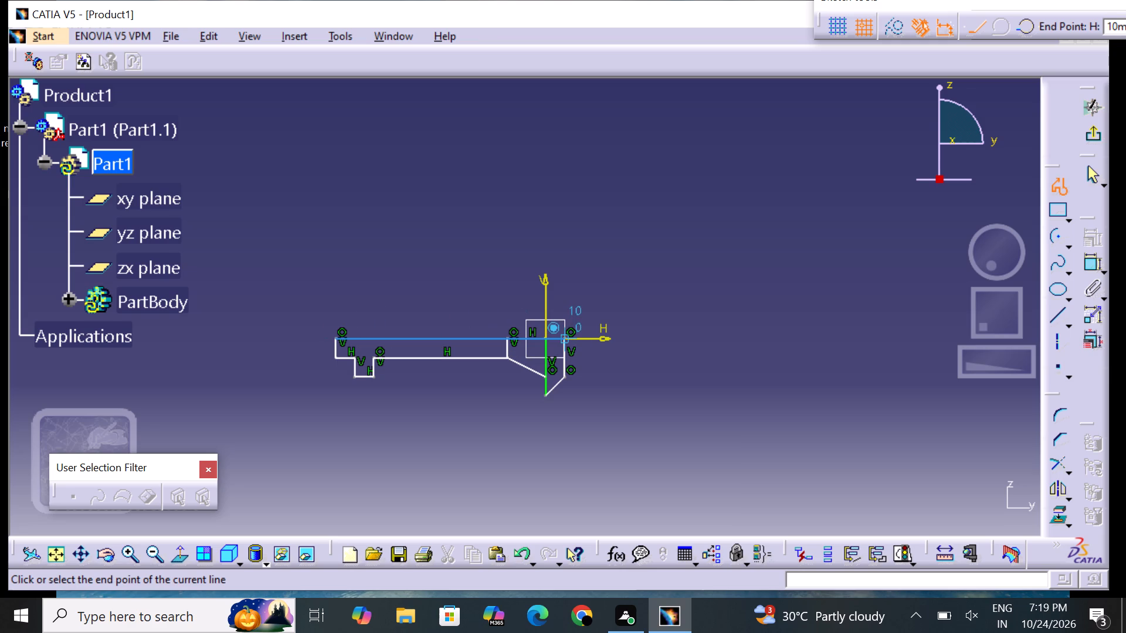
left_click(564, 339)
key("Escape")
key("Escape")
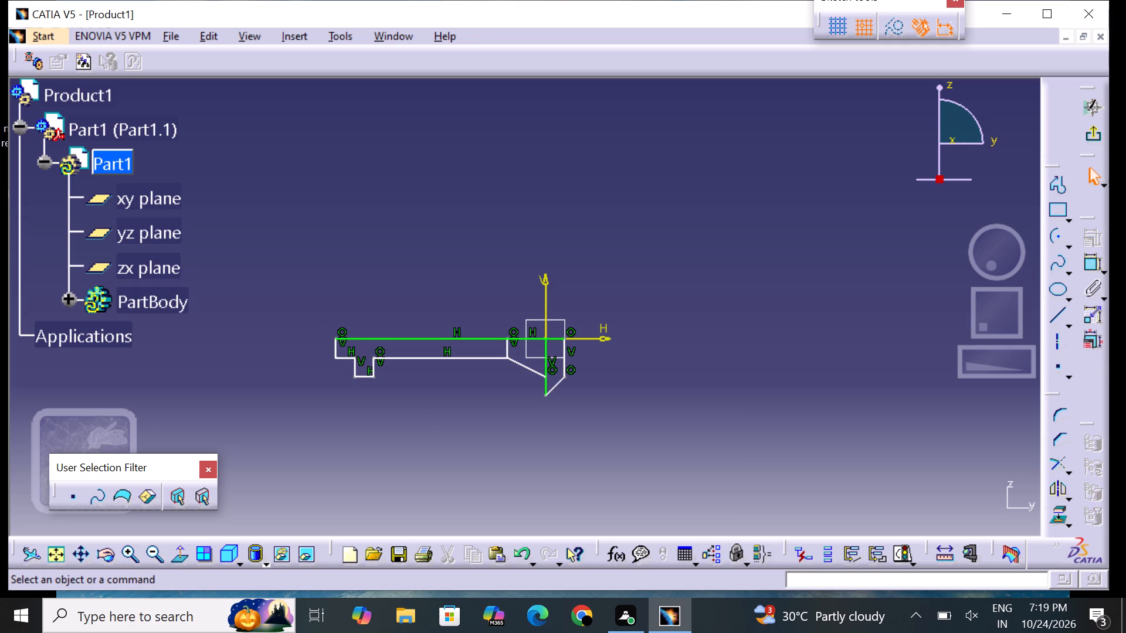
Dimension the height of the short vertical line at the profile's far left end and set it to 7.5 mm.
double_click(129, 545)
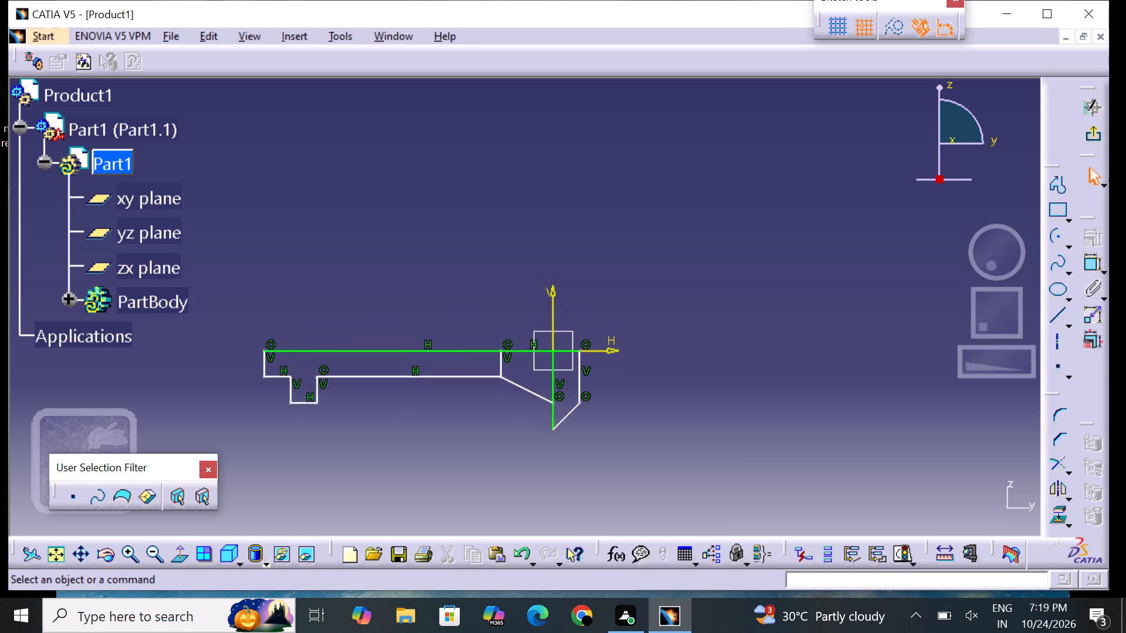
middle_click_drag(342, 477, 449, 428)
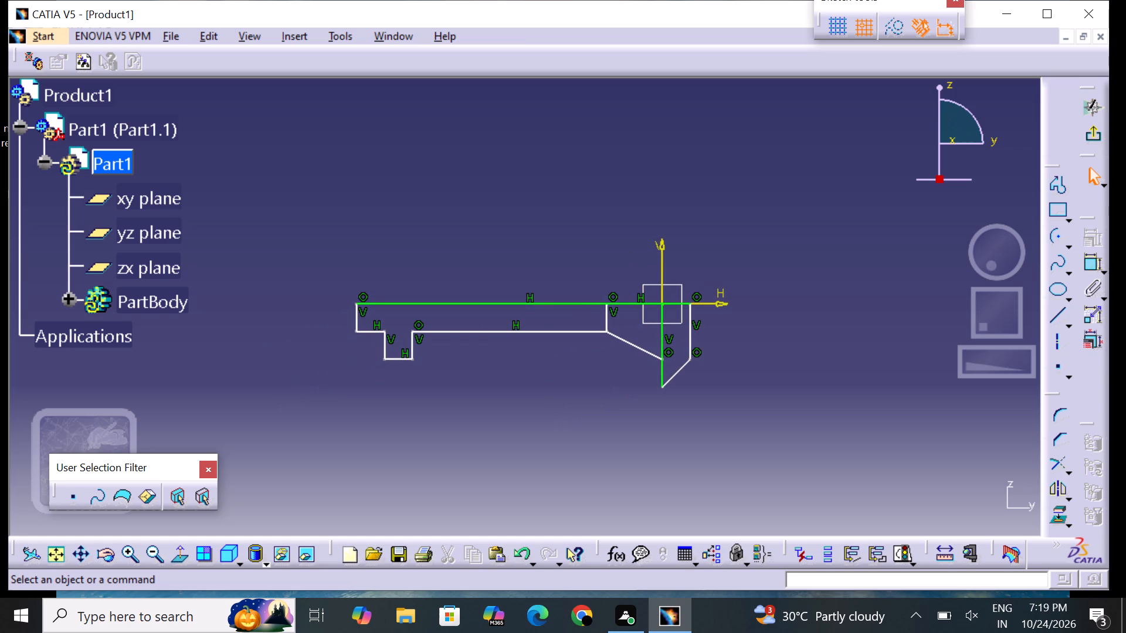
left_click(1090, 261)
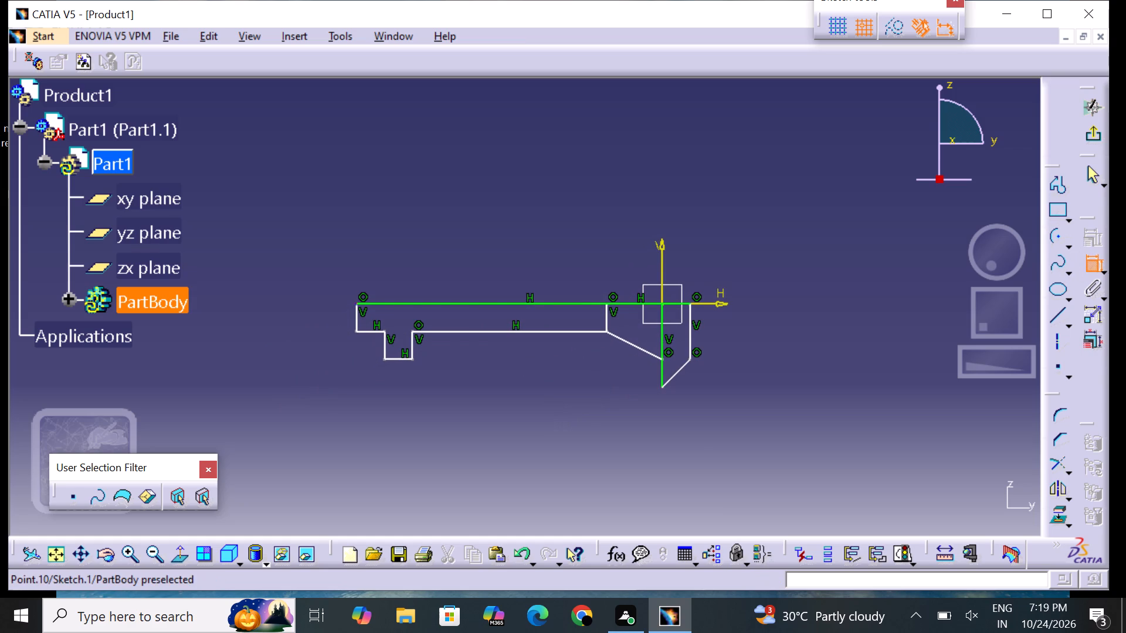
left_click(359, 305)
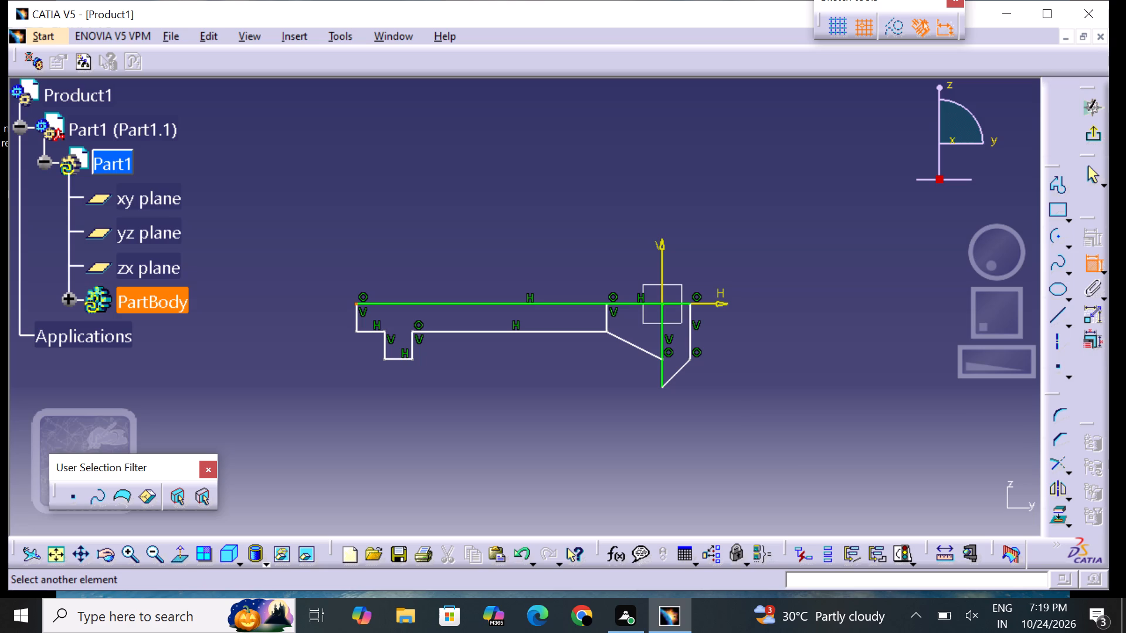
left_click(356, 331)
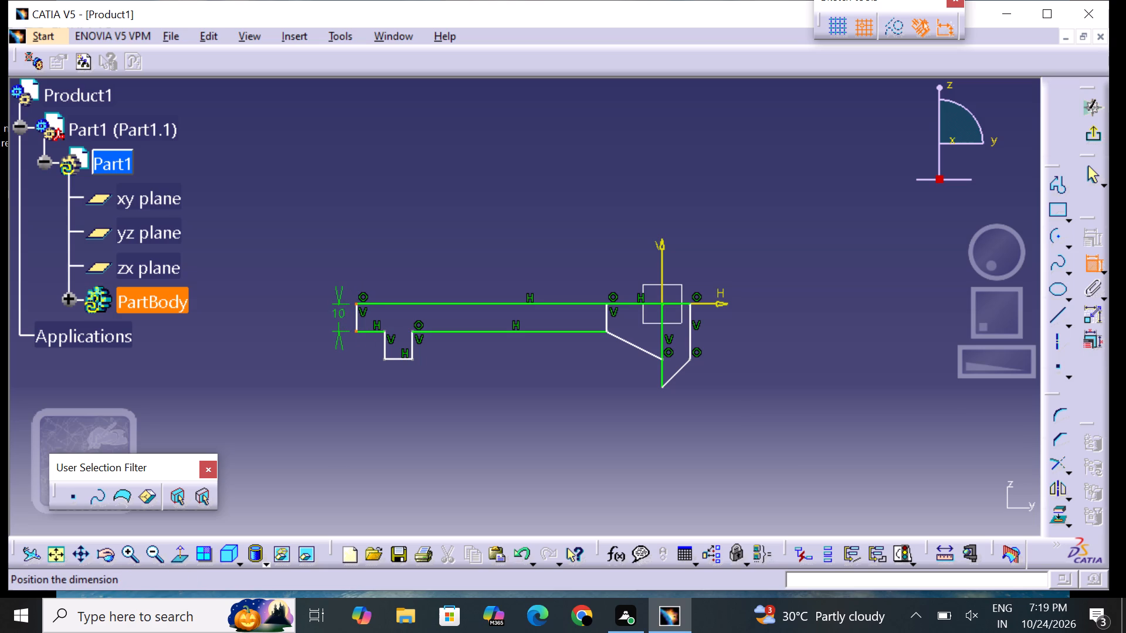
left_click(339, 319)
double_click(339, 316)
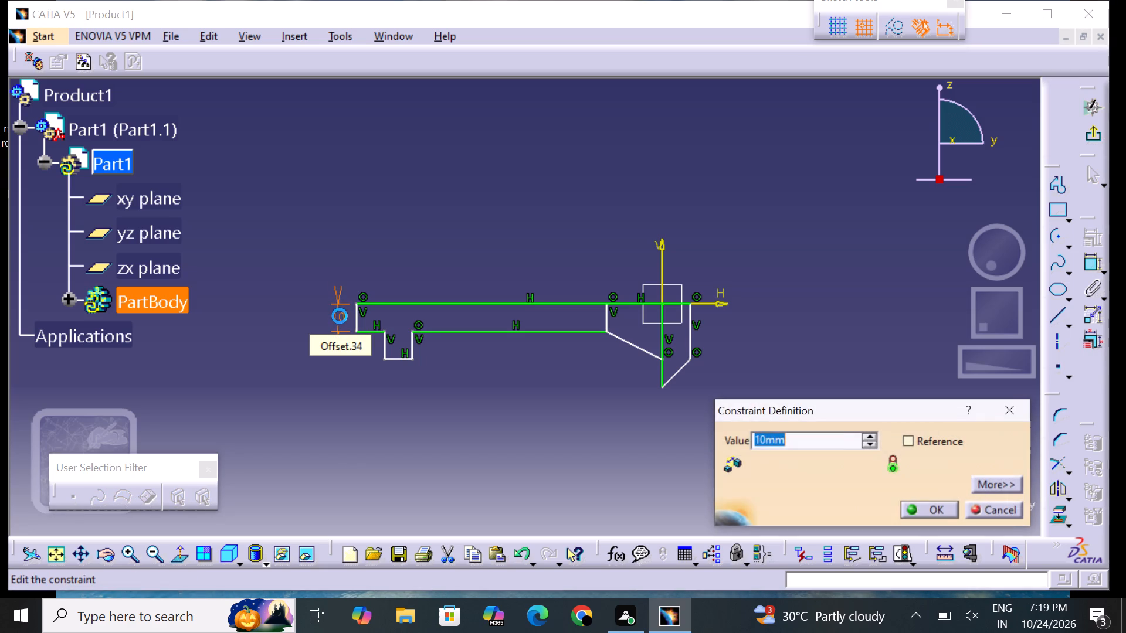
key("BackSpace")
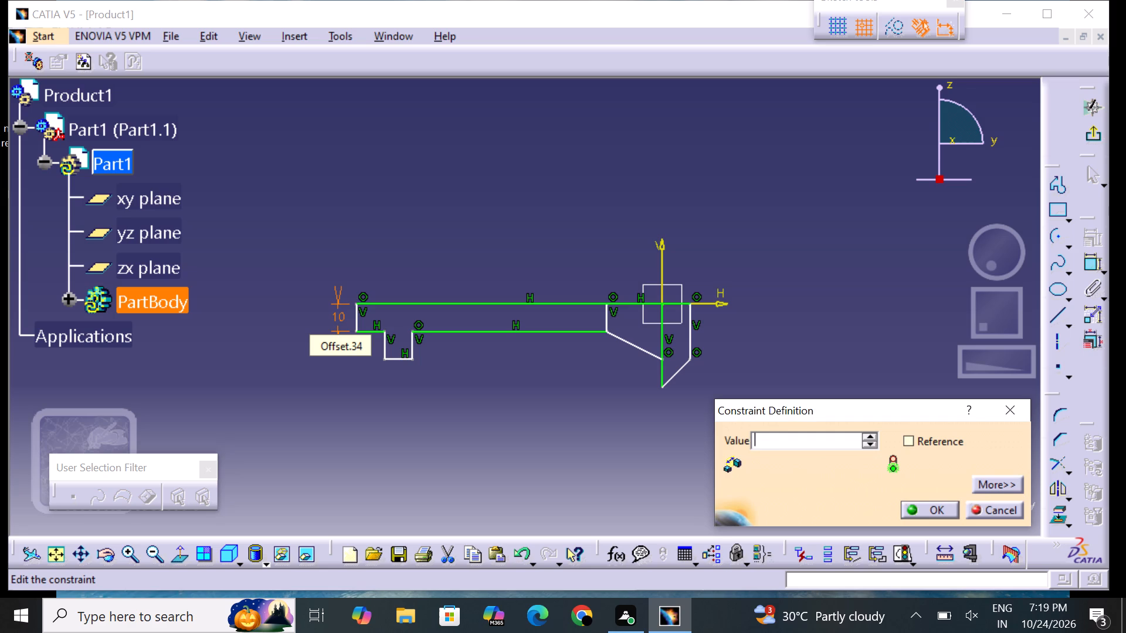
type("7.5")
key("Return")
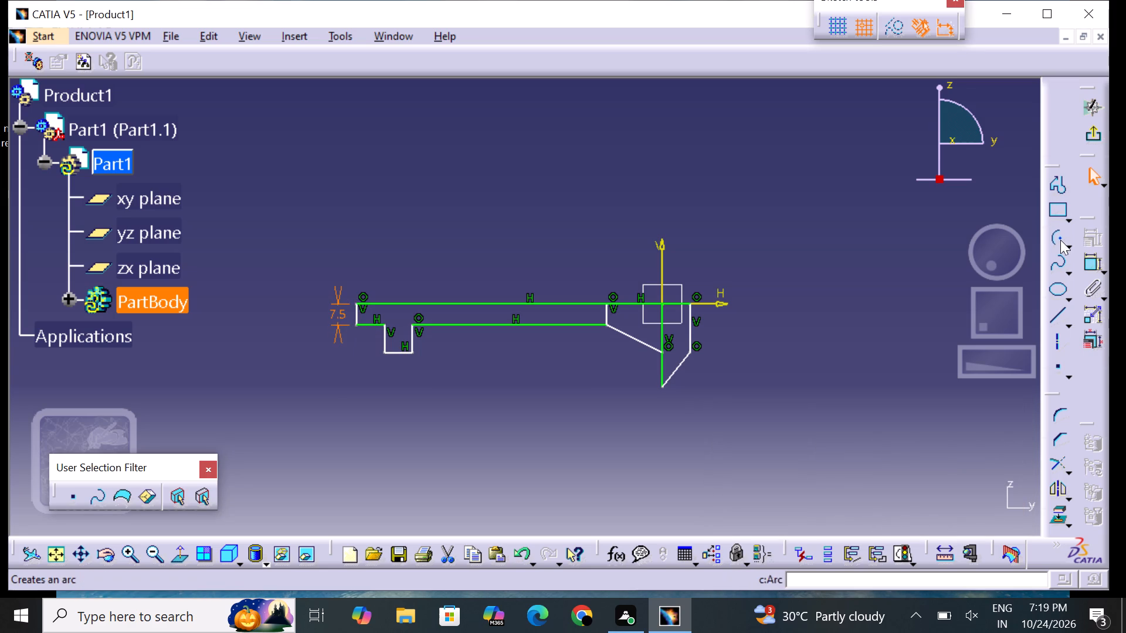
Dimension the distance from the top horizontal line to the bottom of the projecting step near the left end and set it to 20 mm.
left_click(1085, 264)
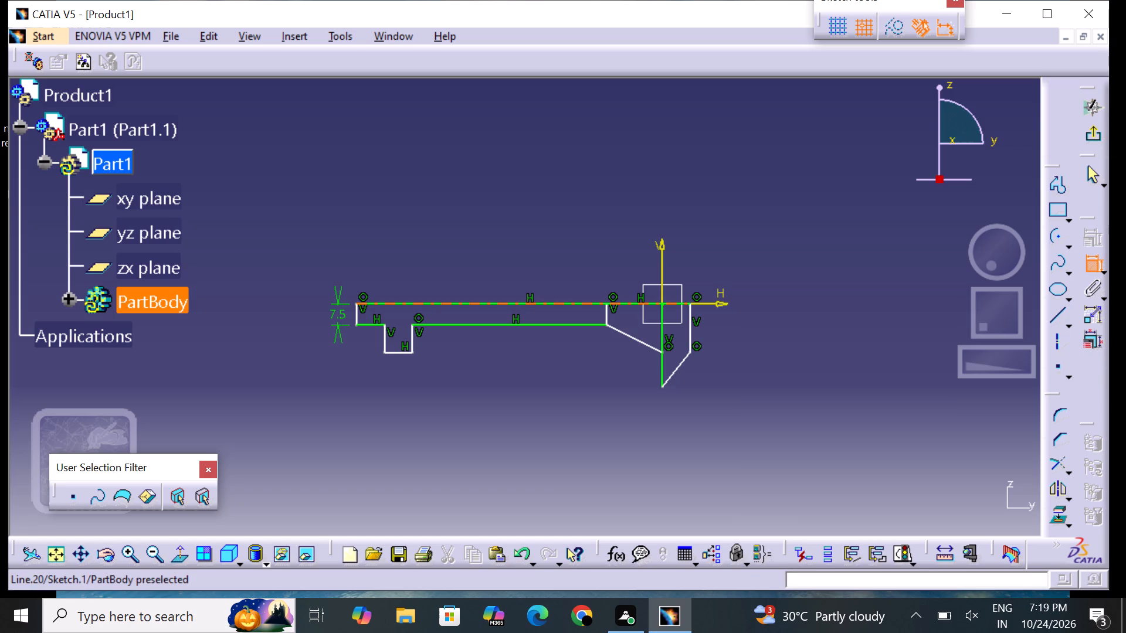
left_click(386, 302)
left_click(384, 352)
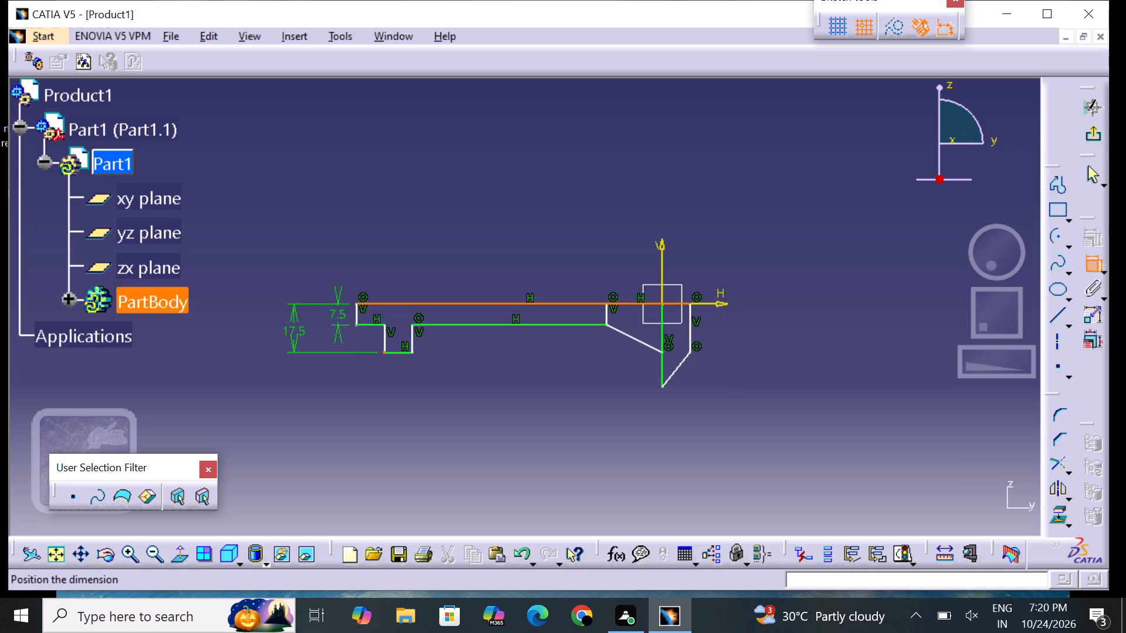
left_click(296, 337)
left_click(297, 332)
left_click(297, 332)
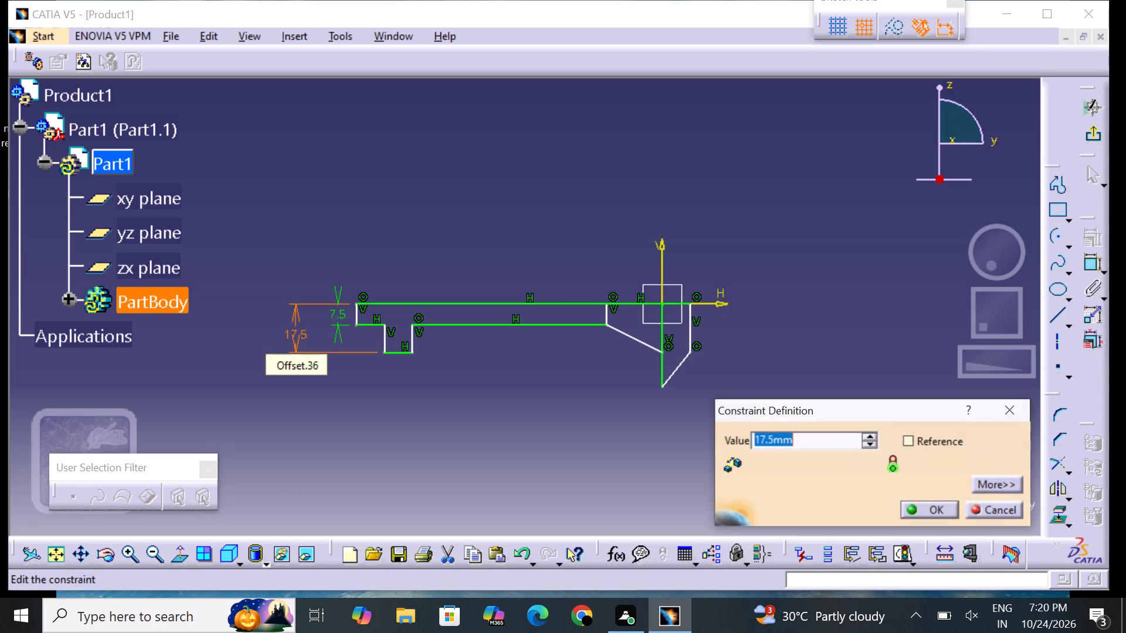
key("BackSpace")
type("20")
key("Return")
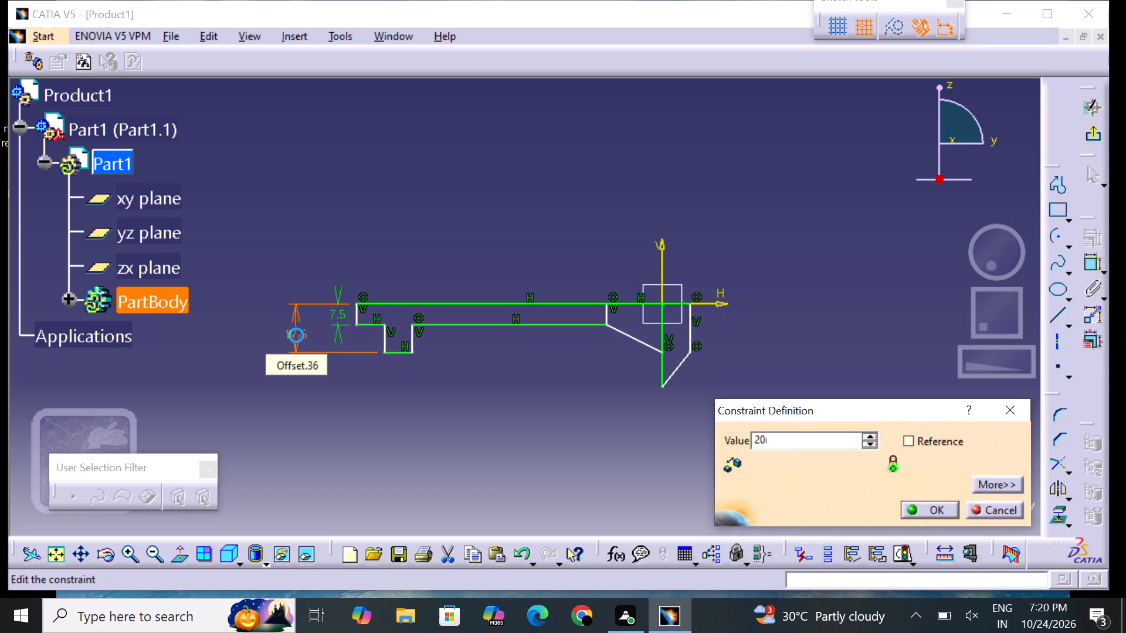
left_click(432, 408)
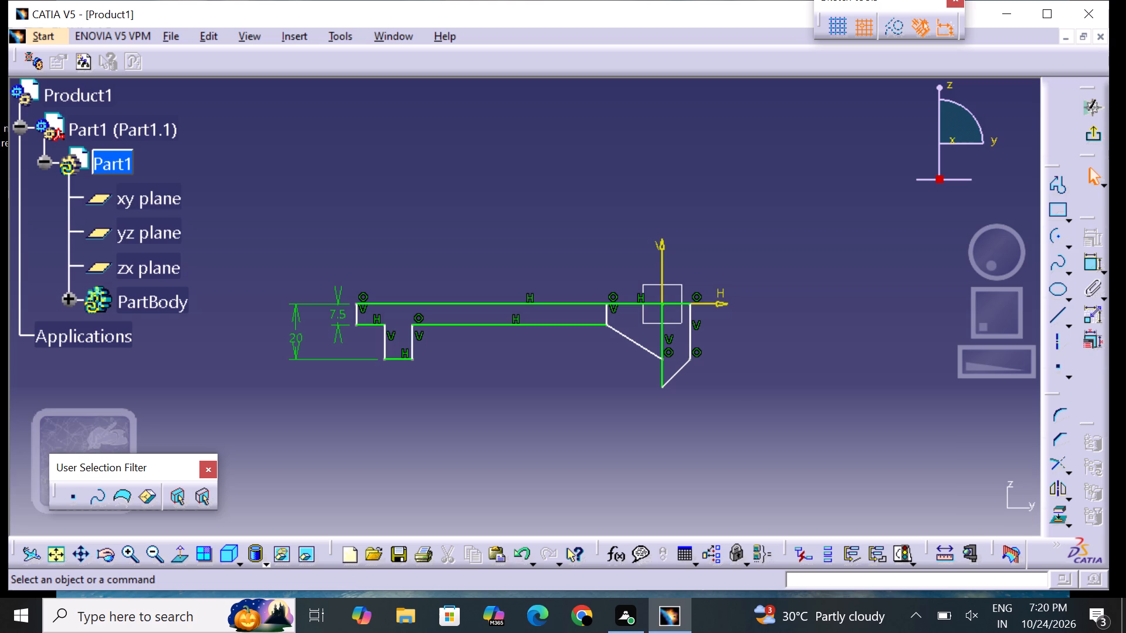
Draw a short vertical line from (-100, 0) on the H axis down to the upper corner of the projecting step.
left_click(1055, 188)
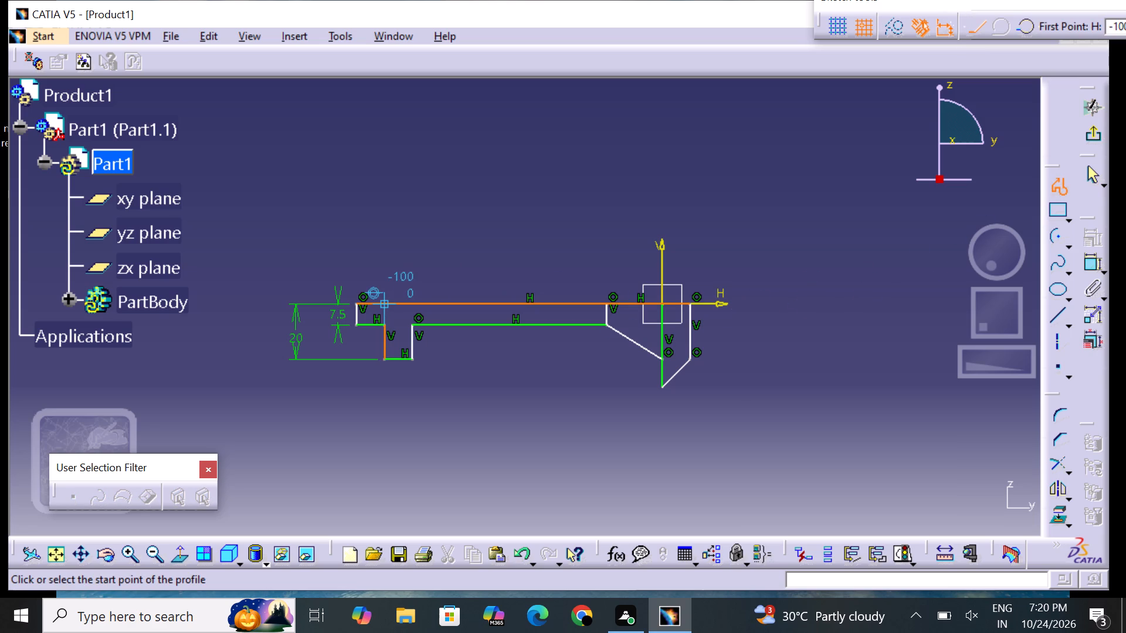
left_click_drag(387, 305, 388, 311)
left_click(388, 325)
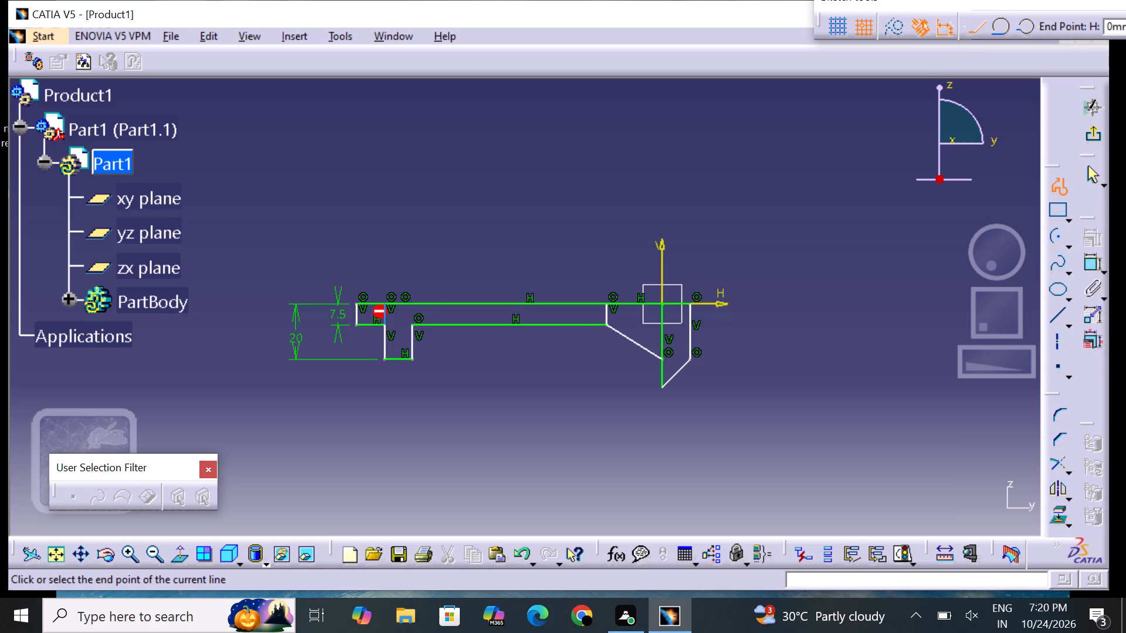
key("Escape")
key("Escape")
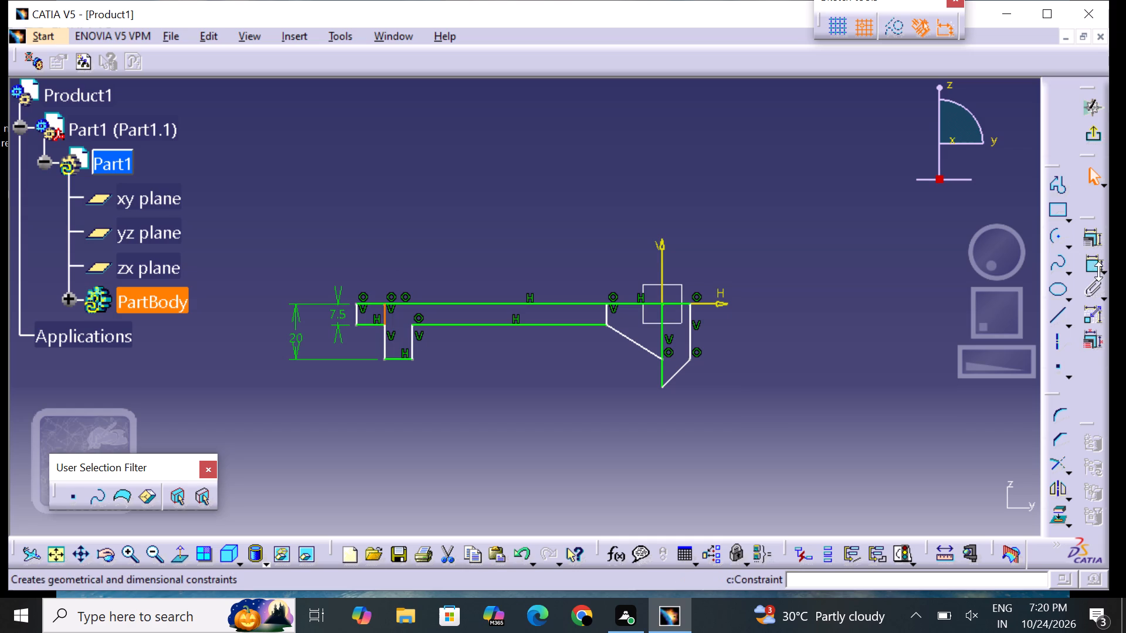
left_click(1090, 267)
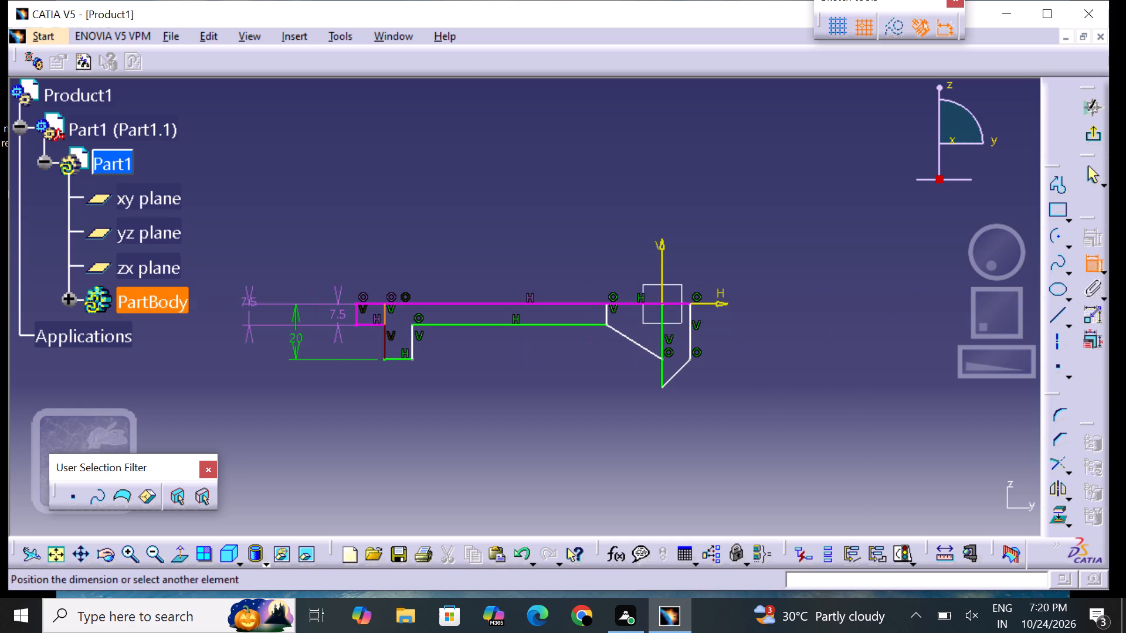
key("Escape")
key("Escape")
Dimension the width of the projecting step across its bottom corners and set it to 3 mm.
left_click(1098, 268)
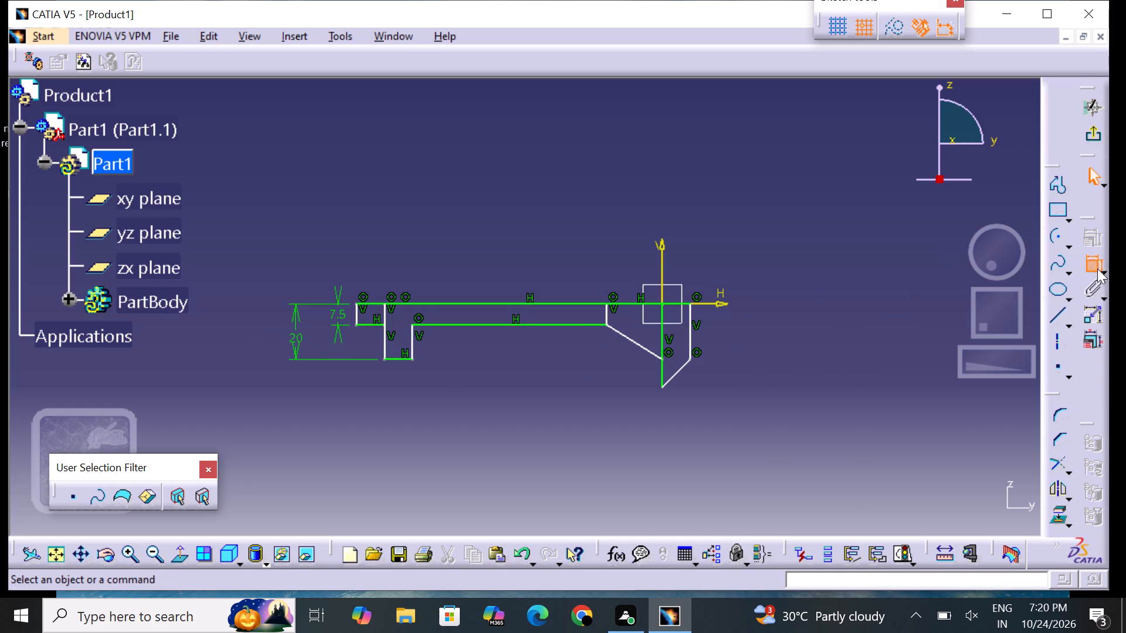
left_click(385, 358)
left_click(413, 360)
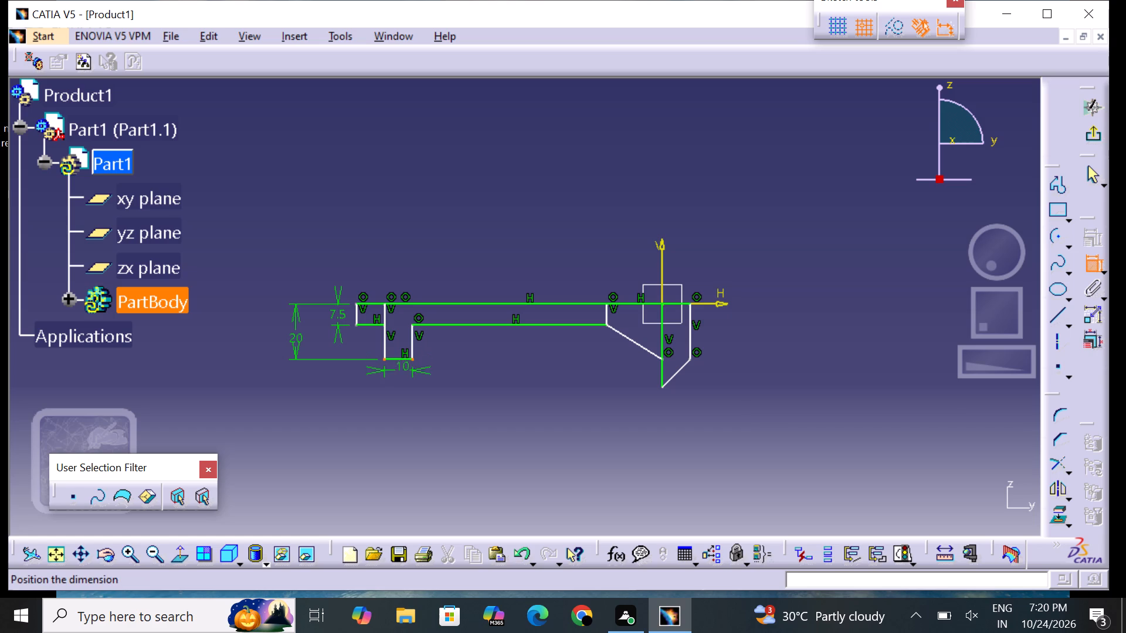
left_click(397, 384)
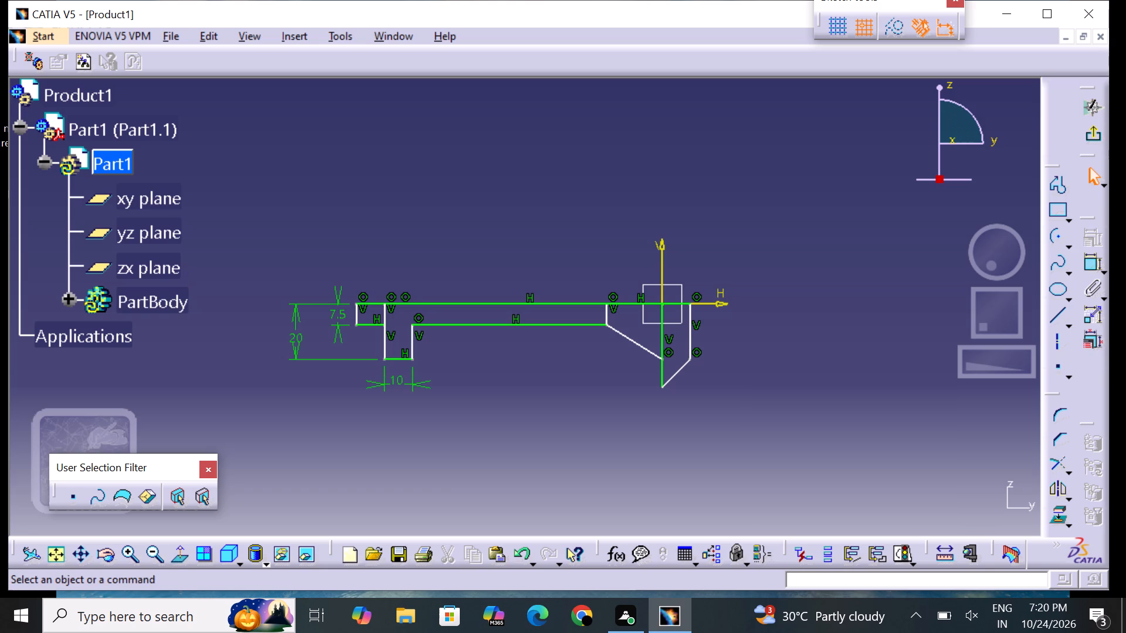
double_click(402, 378)
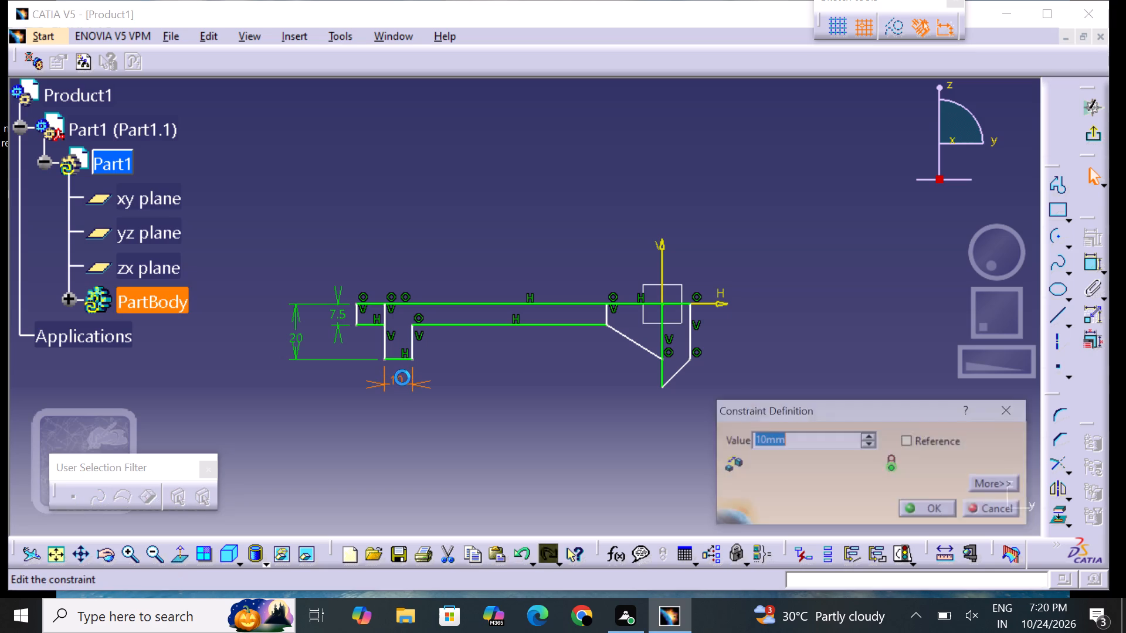
key("BackSpace")
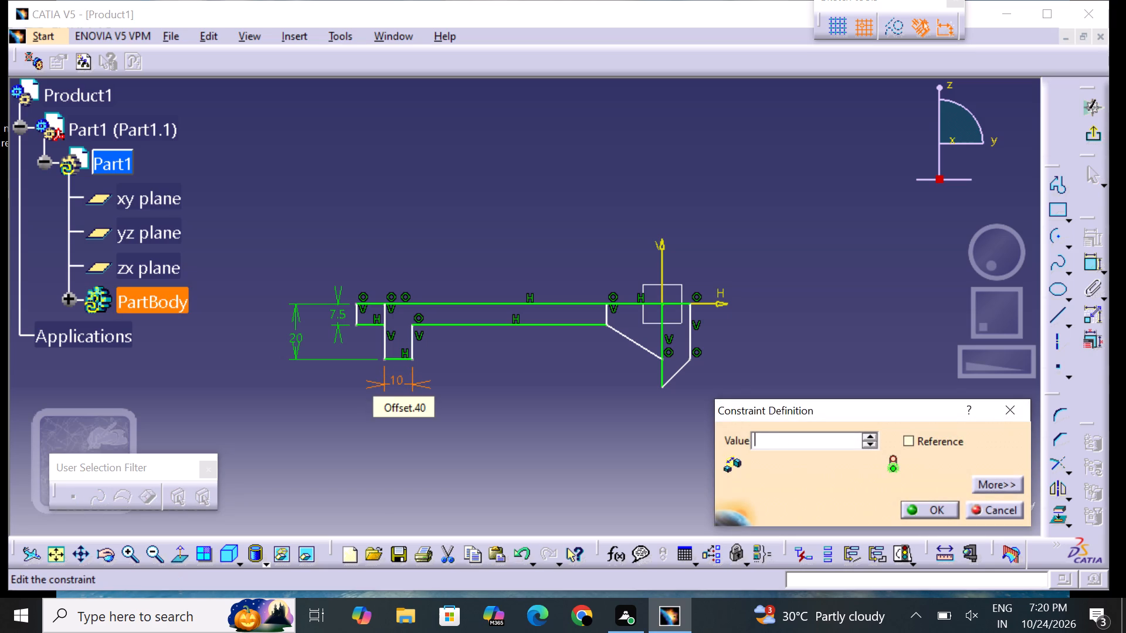
key("3")
key("BackSpace")
key("3")
key("Return")
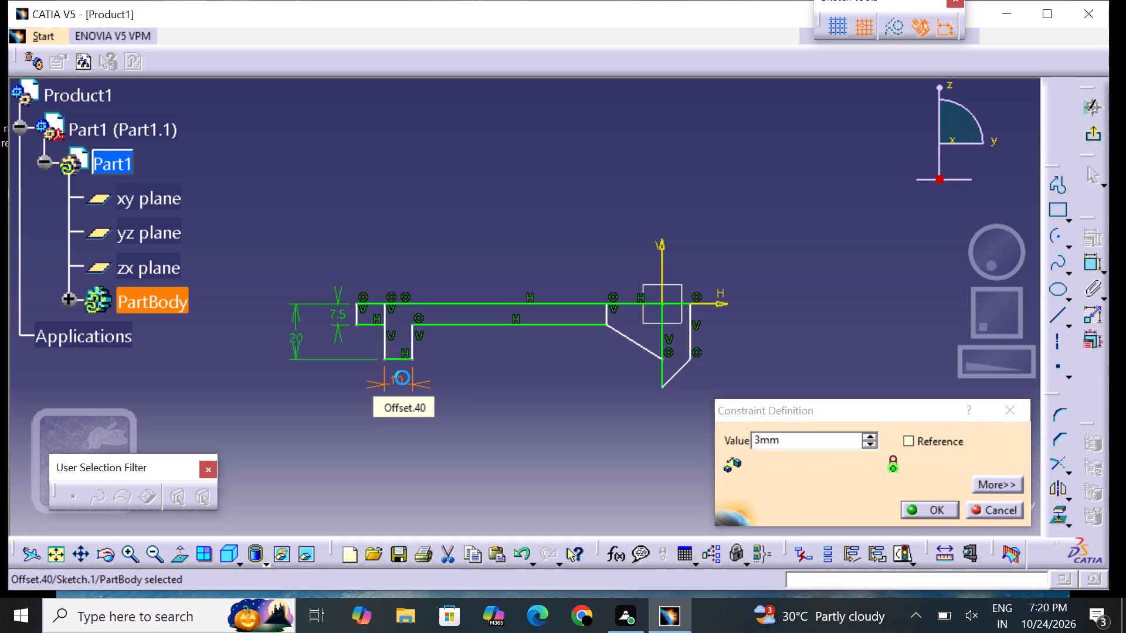
left_click(505, 389)
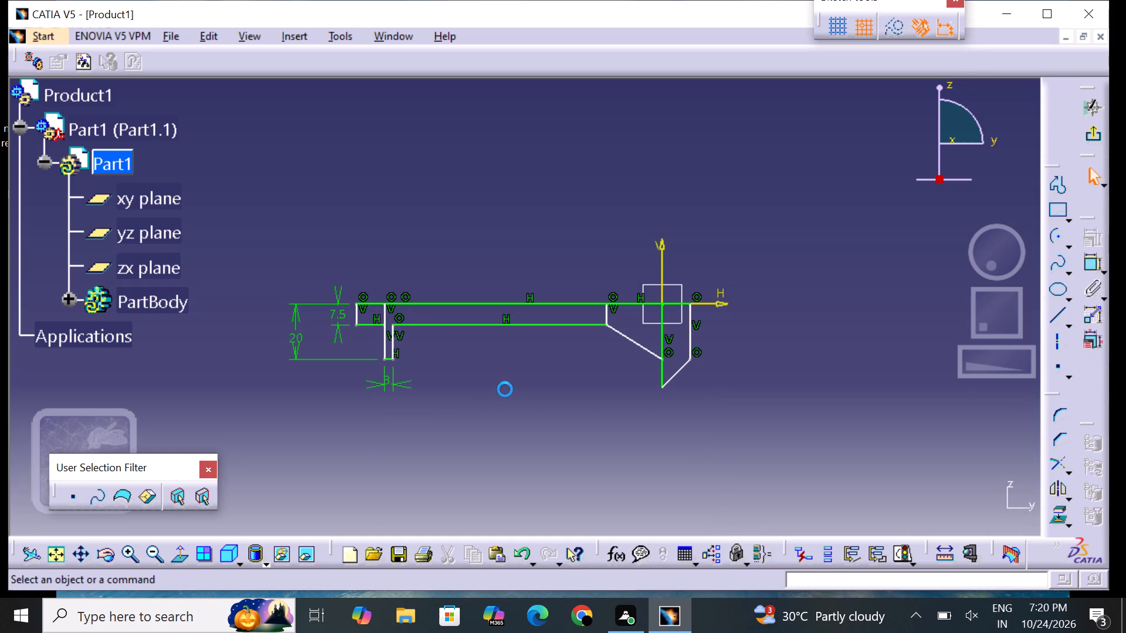
Dimension the profile's overall length from the far left end's lower corner to the far right vertical line and set it to 160 mm.
left_click(1094, 264)
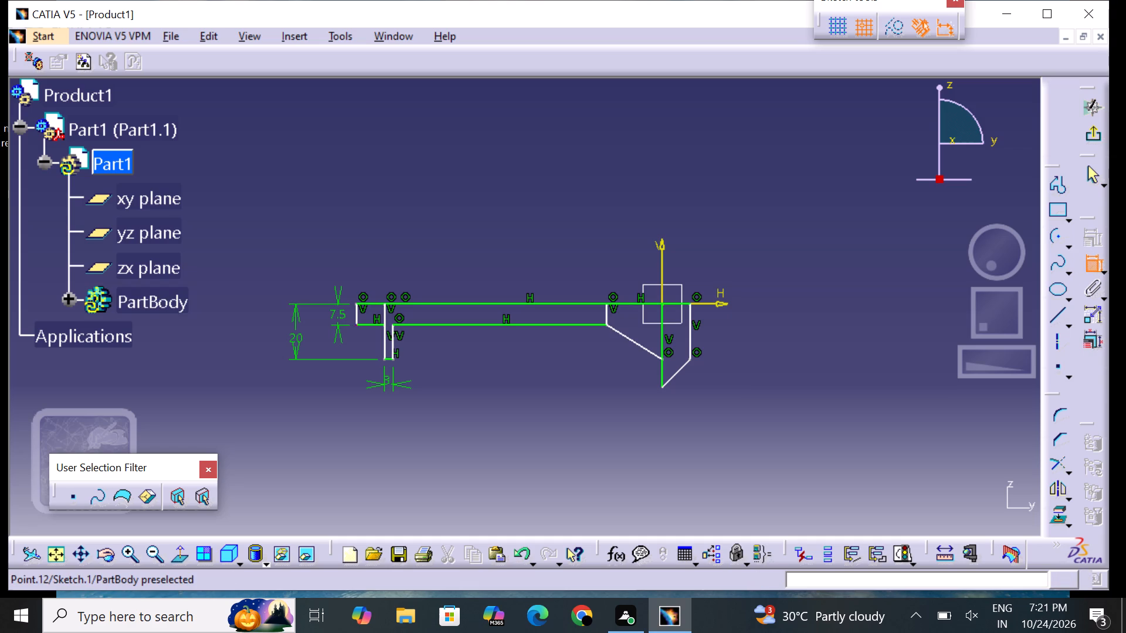
left_click(357, 326)
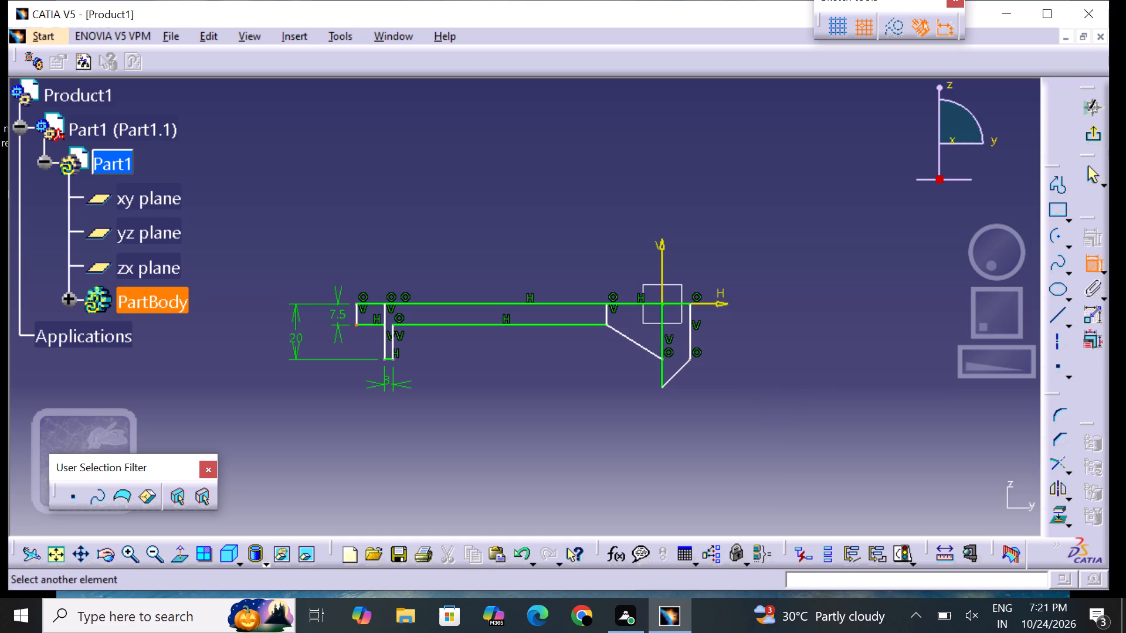
left_click(691, 328)
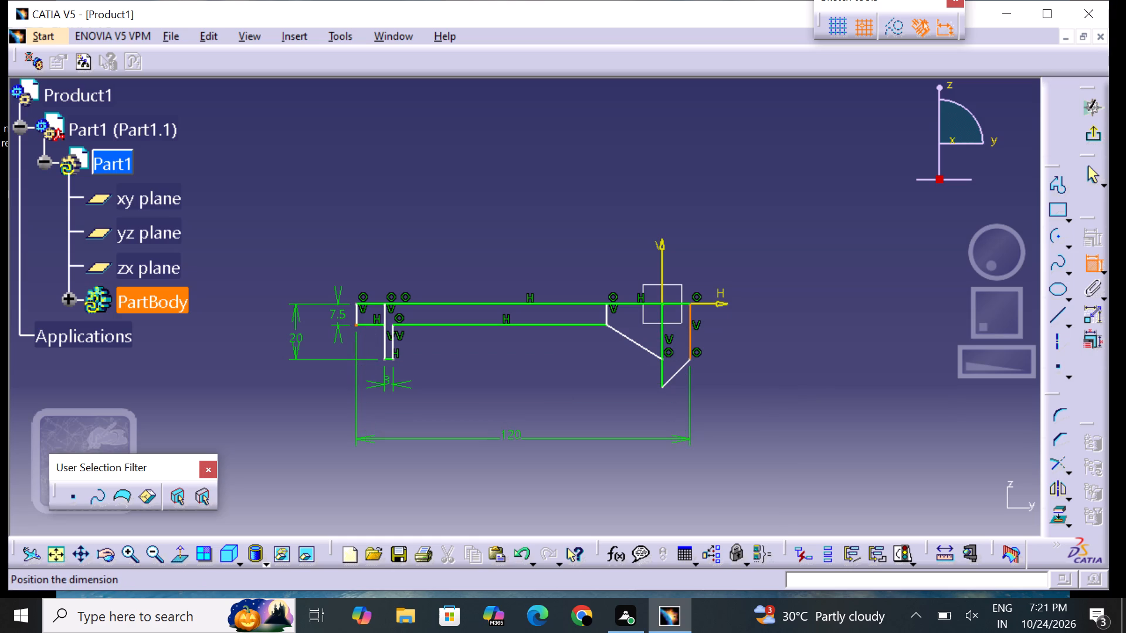
left_click(515, 435)
double_click(518, 435)
key("BackSpace")
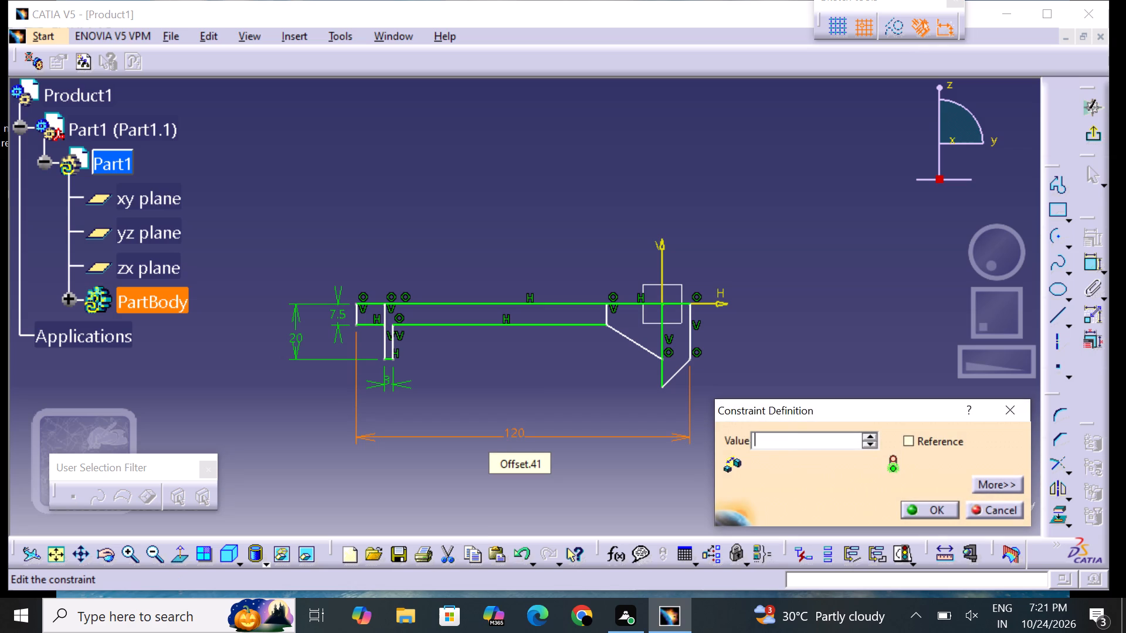
type("160")
key("Return")
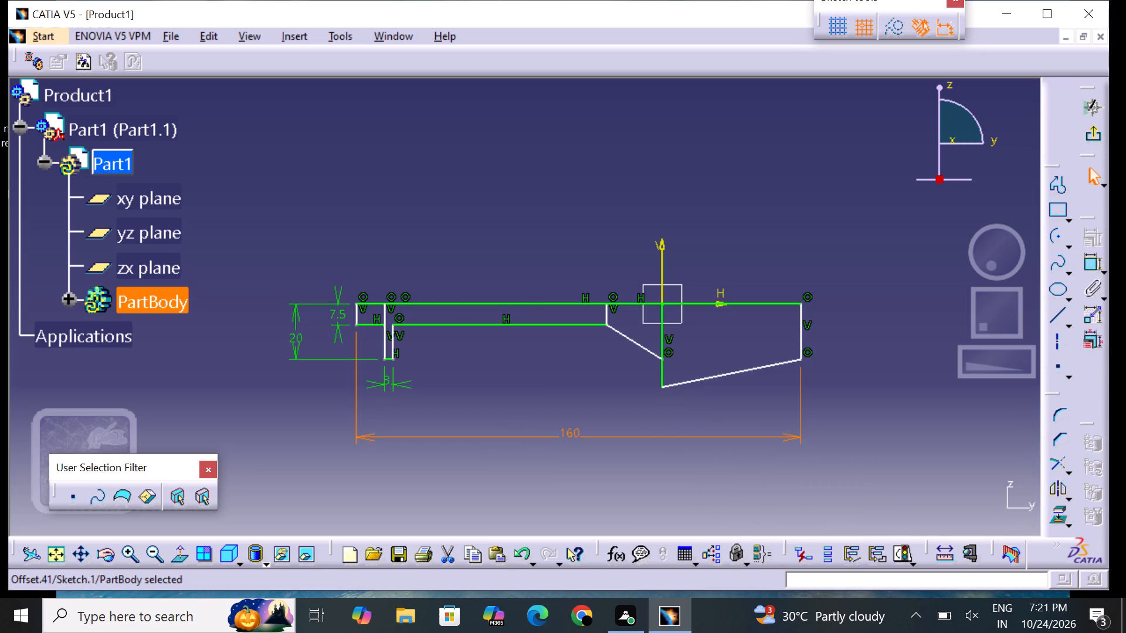
left_click(896, 387)
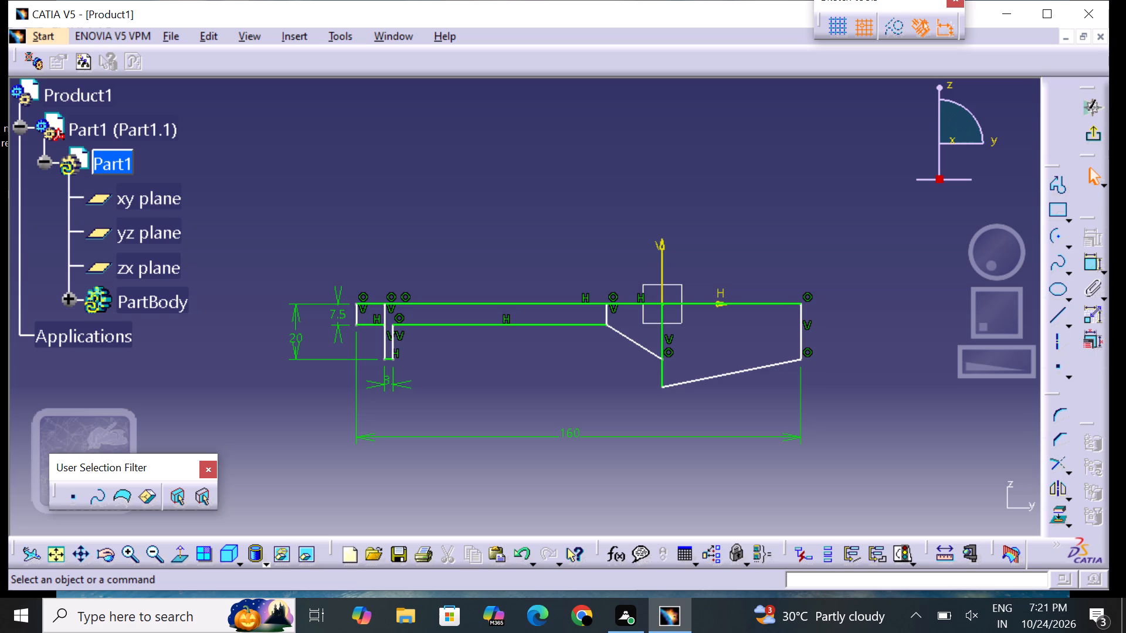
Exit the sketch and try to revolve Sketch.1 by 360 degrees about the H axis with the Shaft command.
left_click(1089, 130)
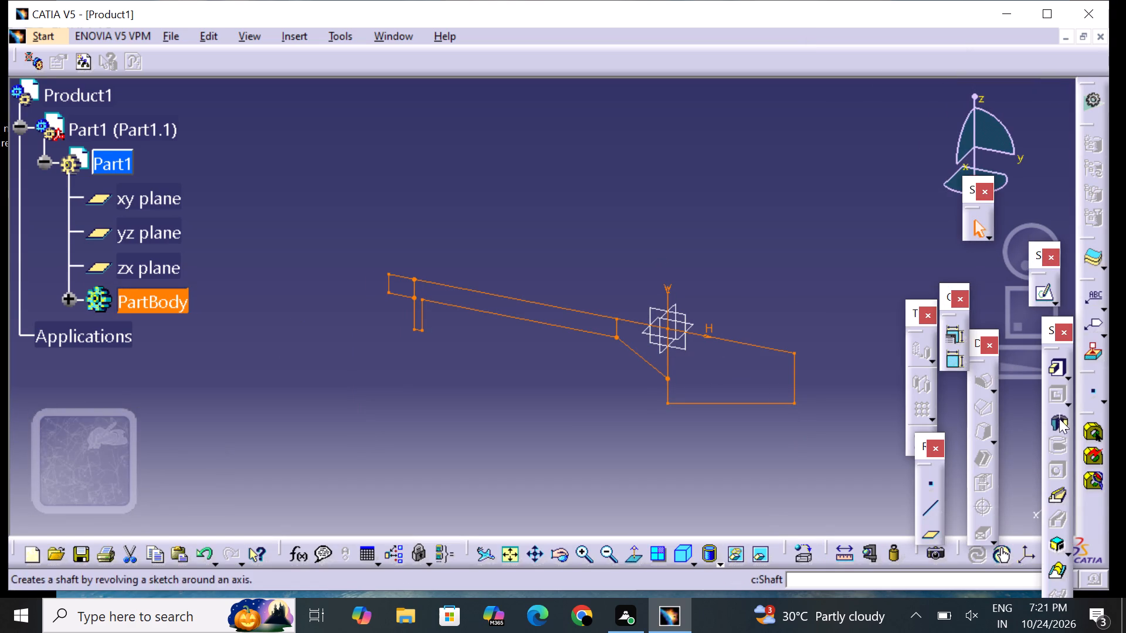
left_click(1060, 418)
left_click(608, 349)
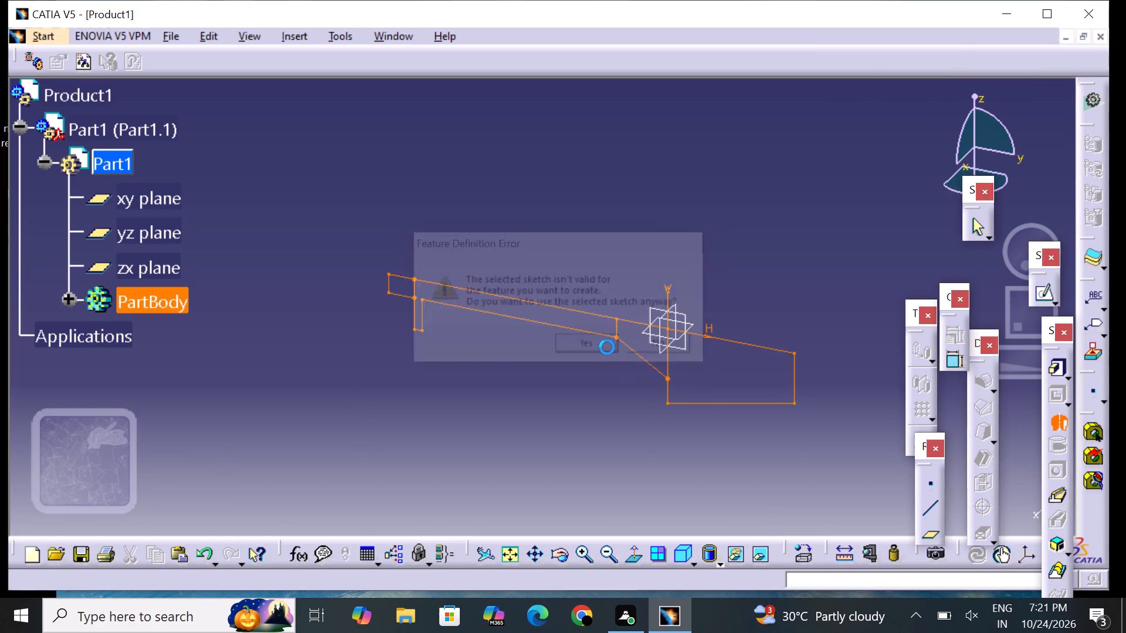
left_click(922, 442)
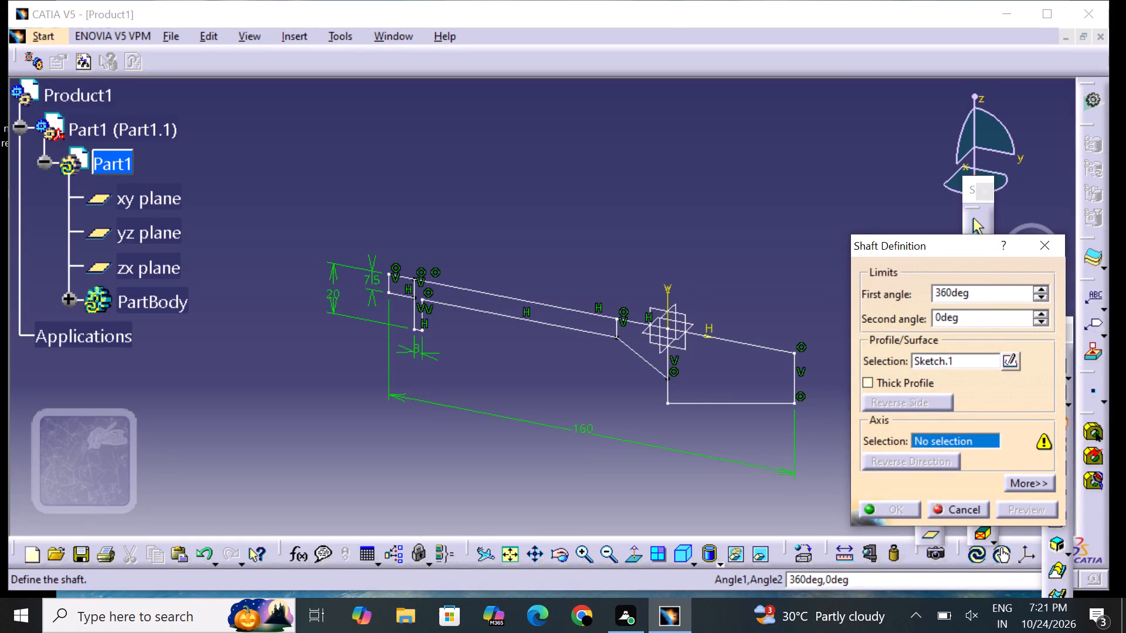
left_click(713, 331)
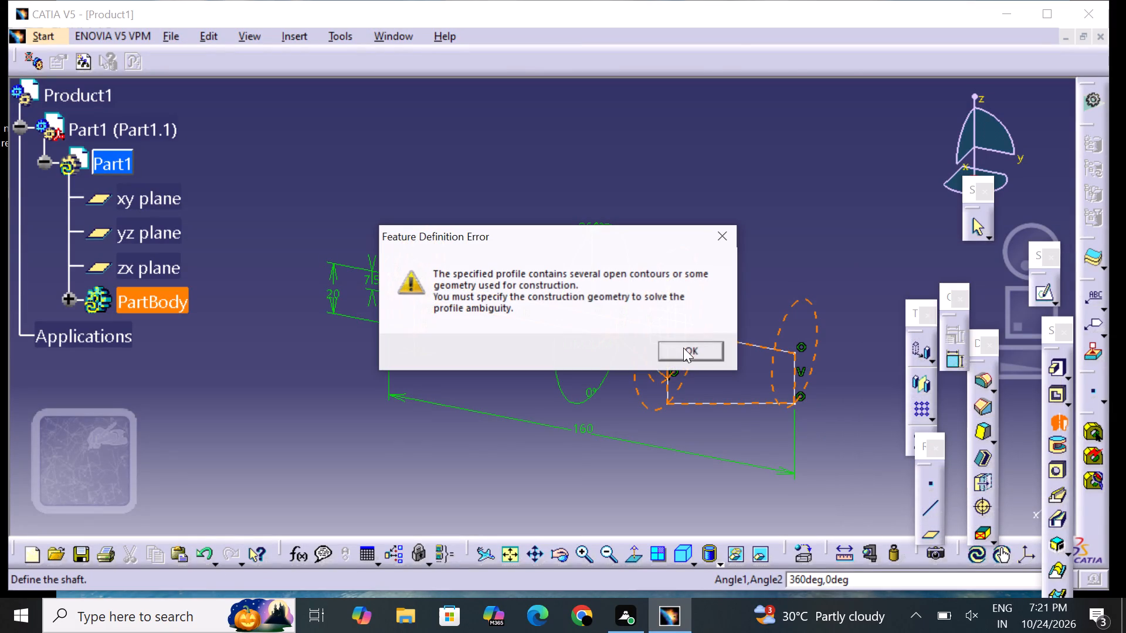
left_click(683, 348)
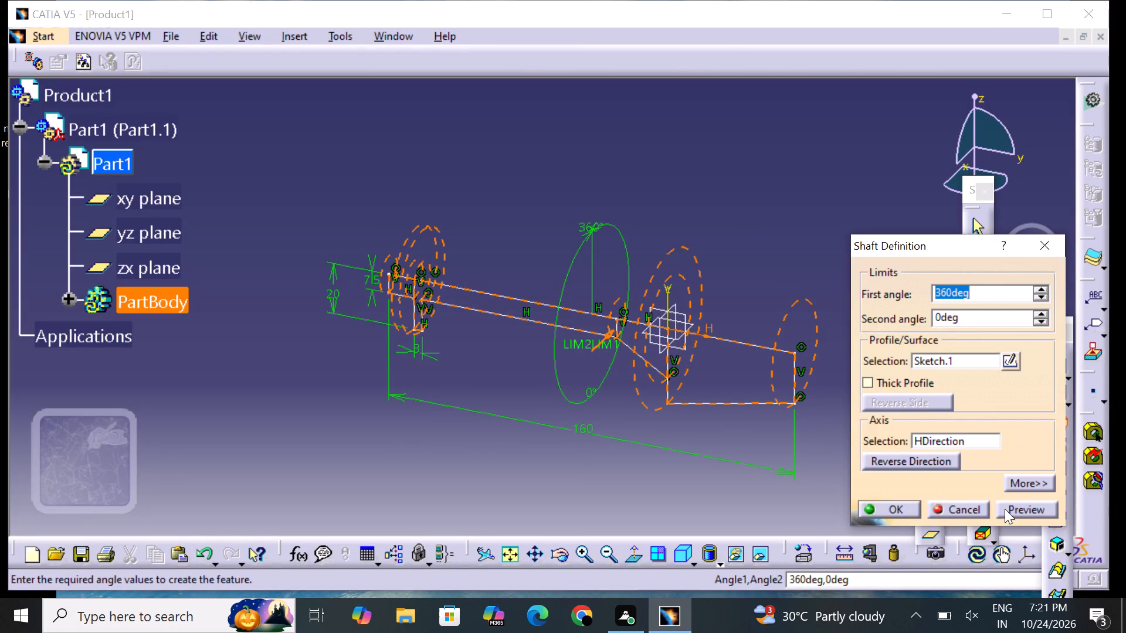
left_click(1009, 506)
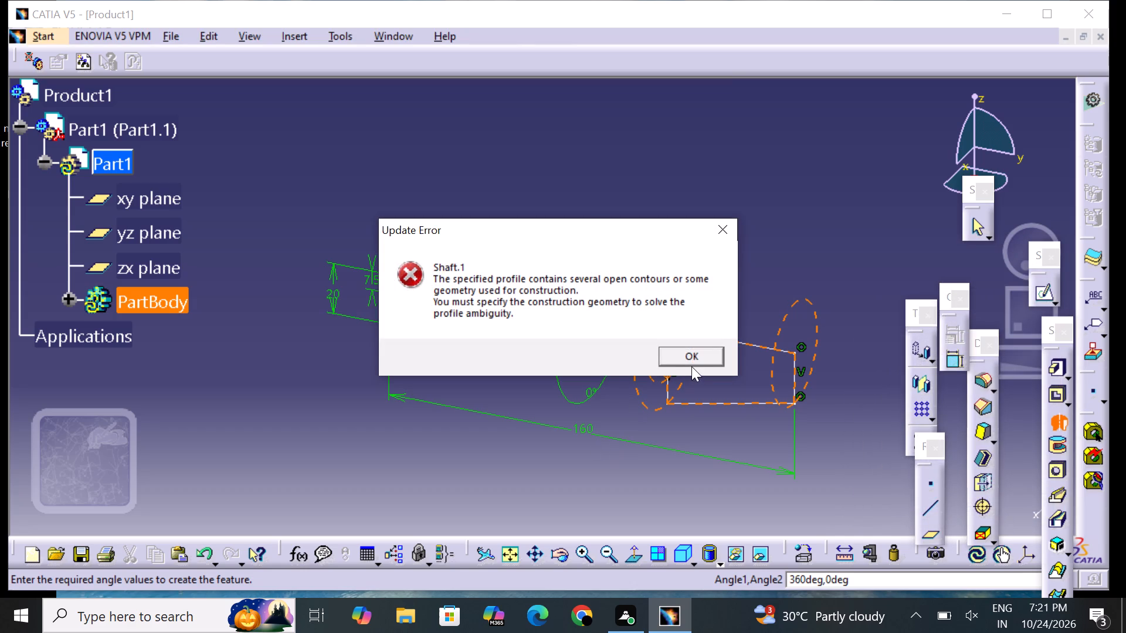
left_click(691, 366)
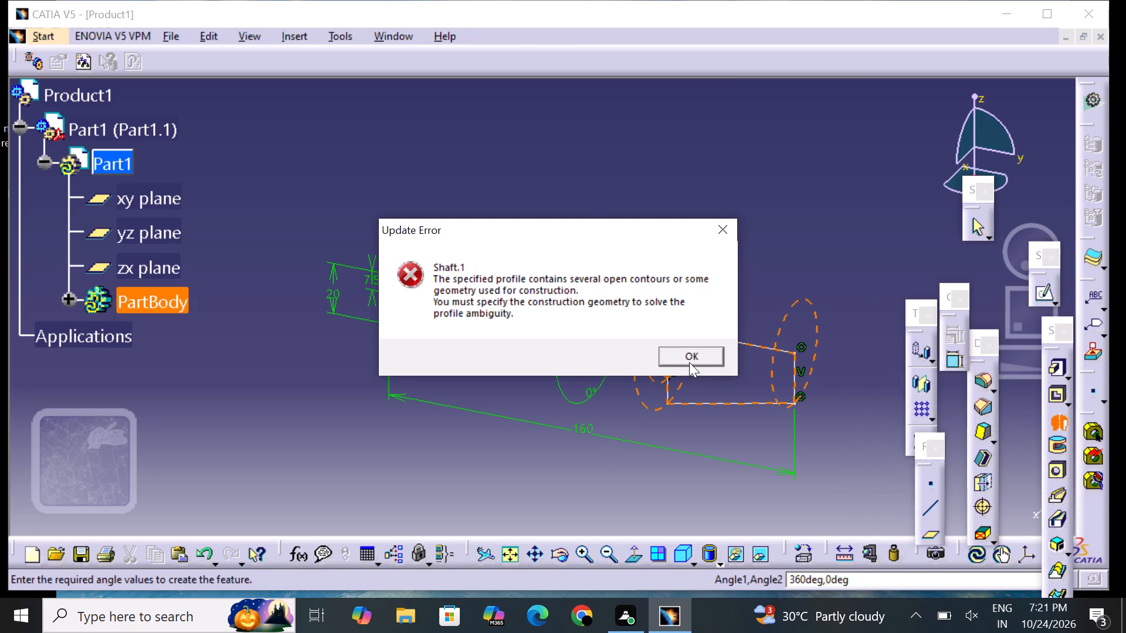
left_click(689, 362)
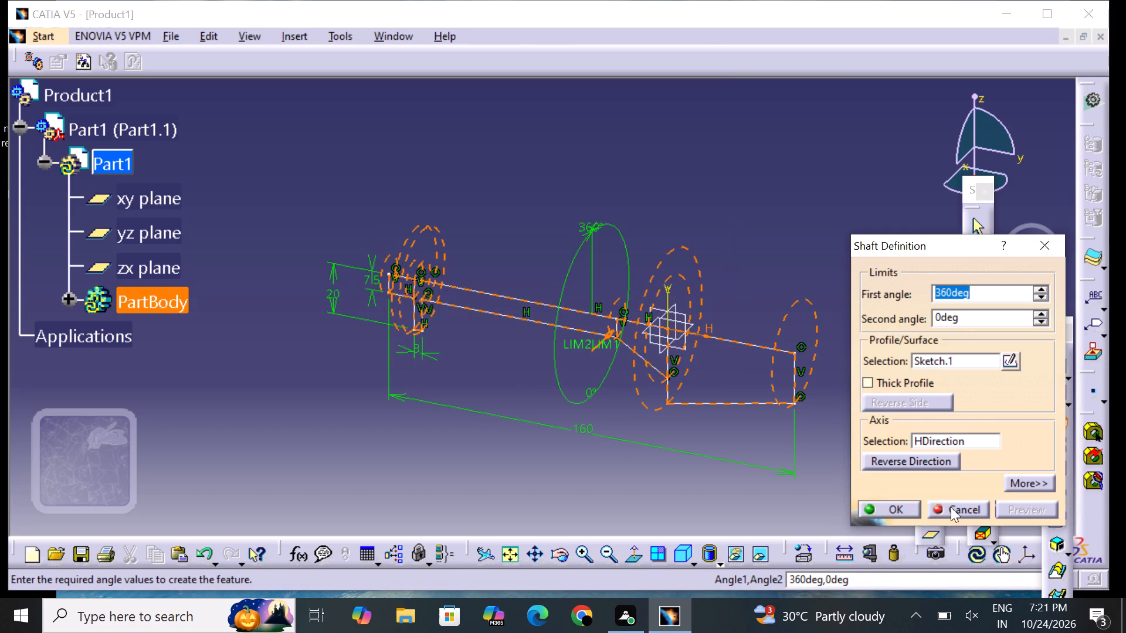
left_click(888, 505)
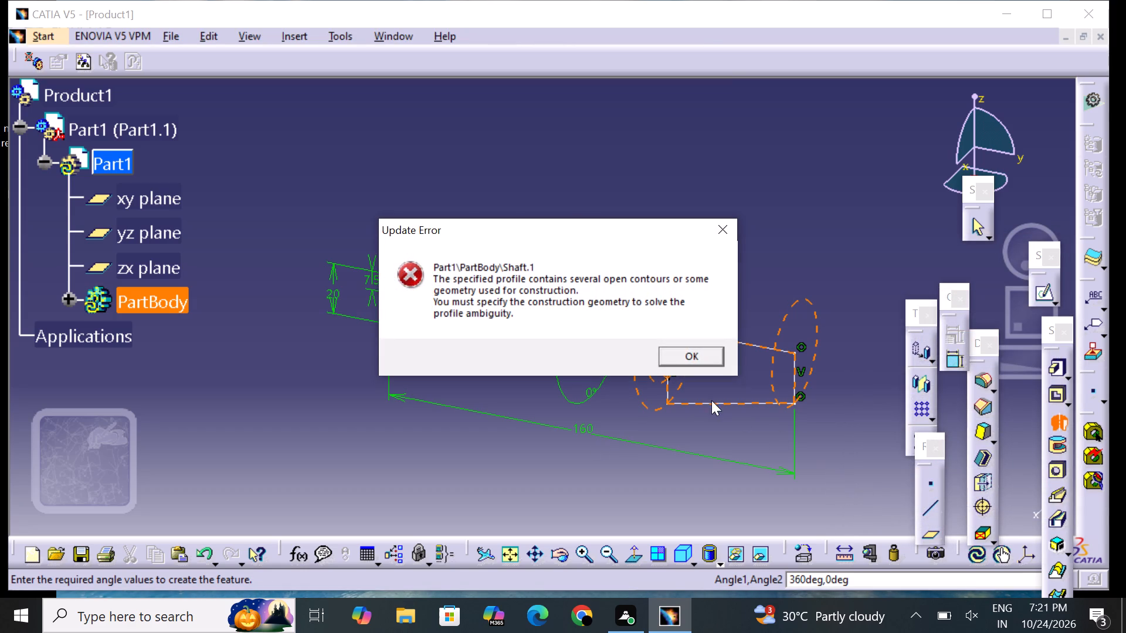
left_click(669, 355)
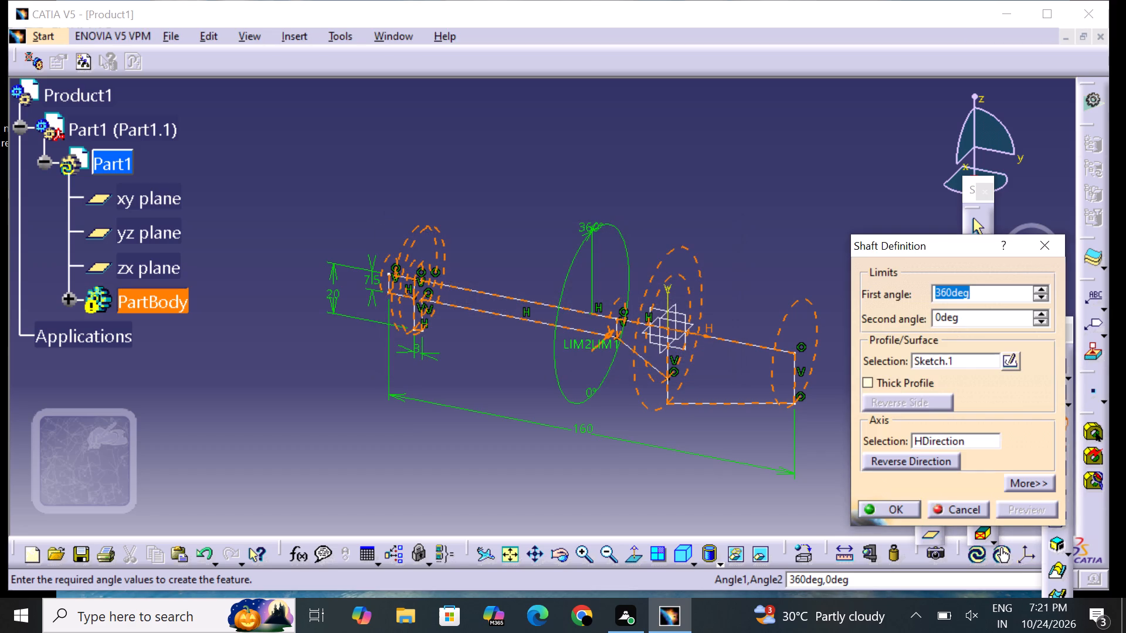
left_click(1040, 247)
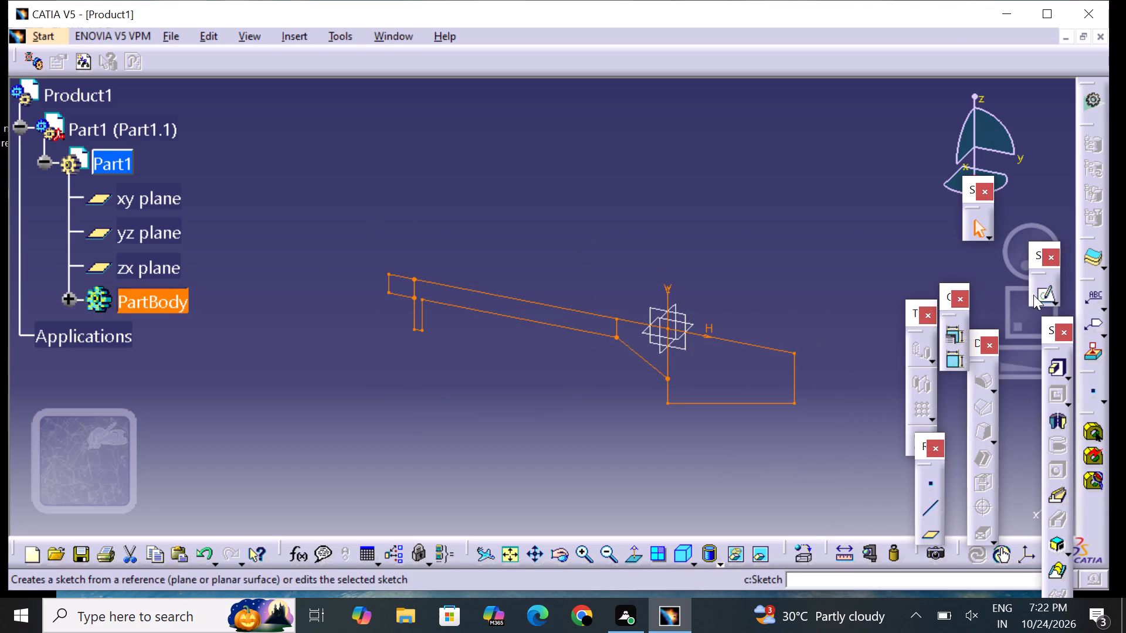
Reopen Sketch.1 and delete the overlapping horizontal lines along the H axis.
left_click(1033, 295)
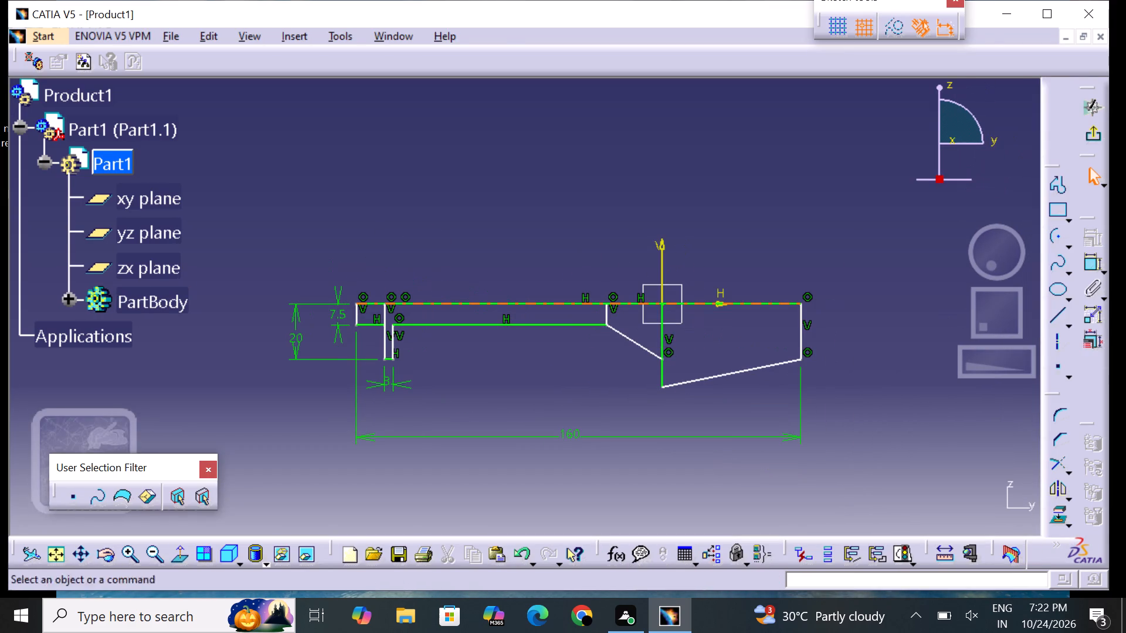
left_click(489, 308)
left_click(491, 301)
key("Delete")
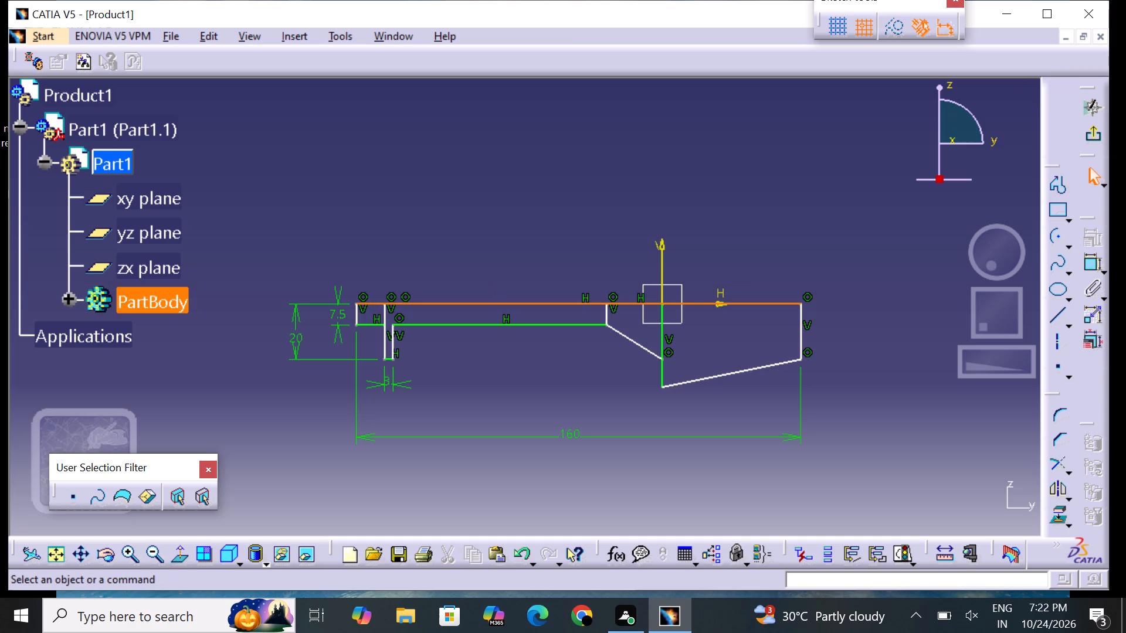
left_click(629, 300)
key("Delete")
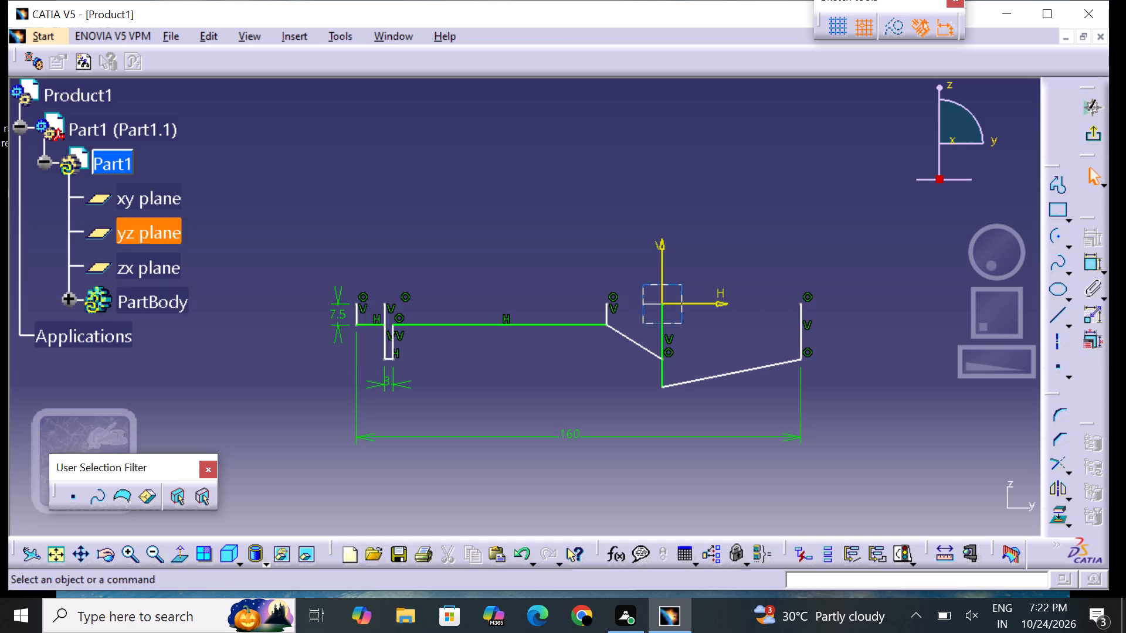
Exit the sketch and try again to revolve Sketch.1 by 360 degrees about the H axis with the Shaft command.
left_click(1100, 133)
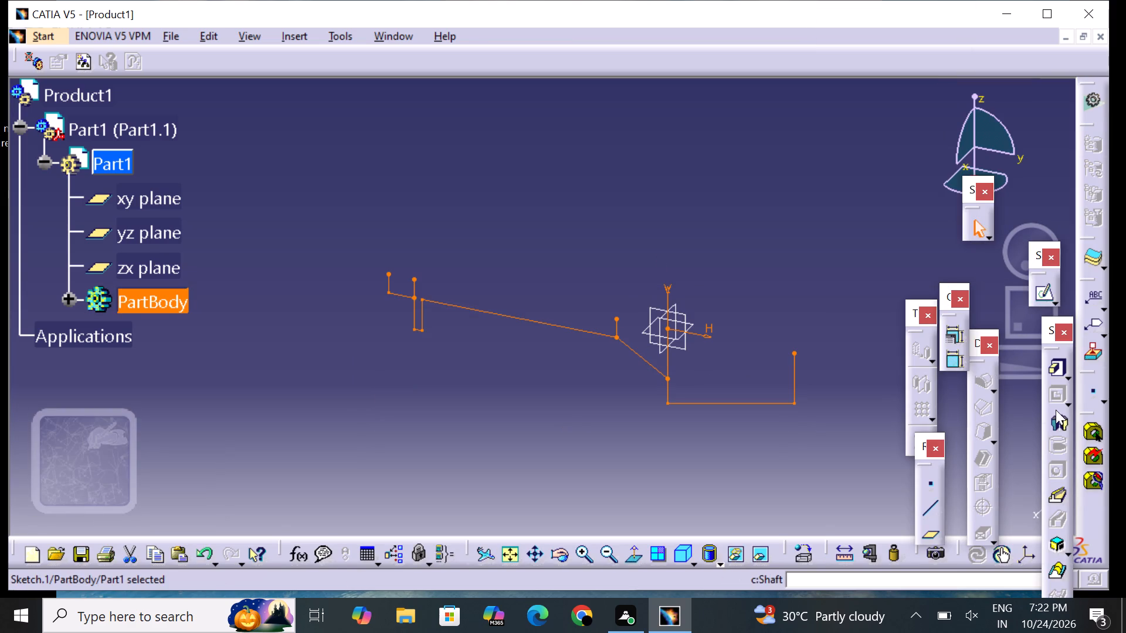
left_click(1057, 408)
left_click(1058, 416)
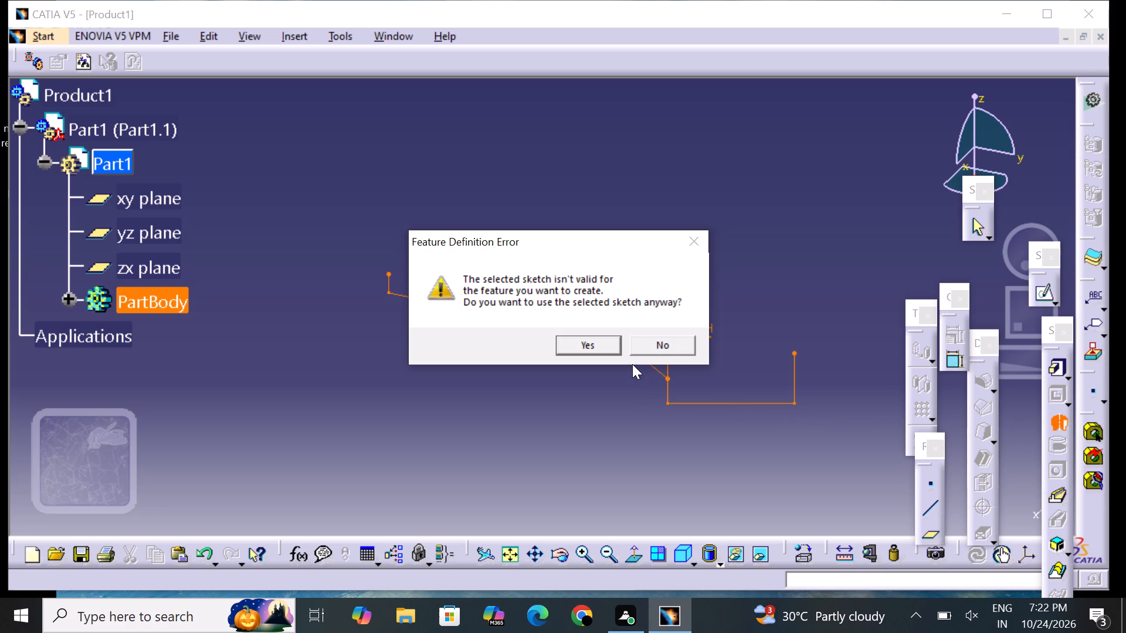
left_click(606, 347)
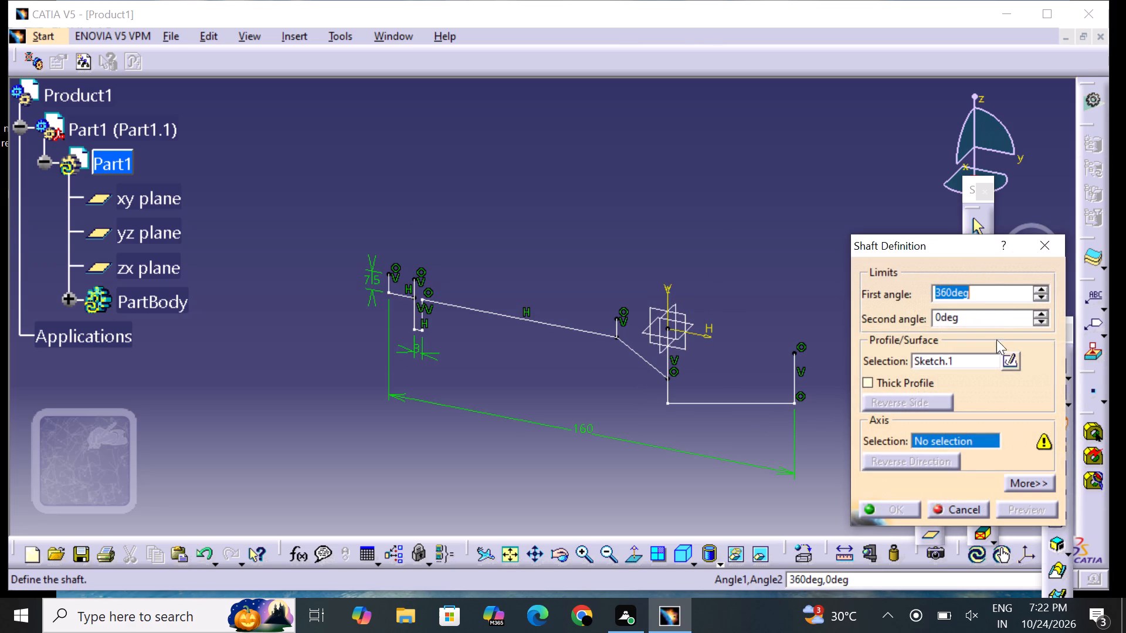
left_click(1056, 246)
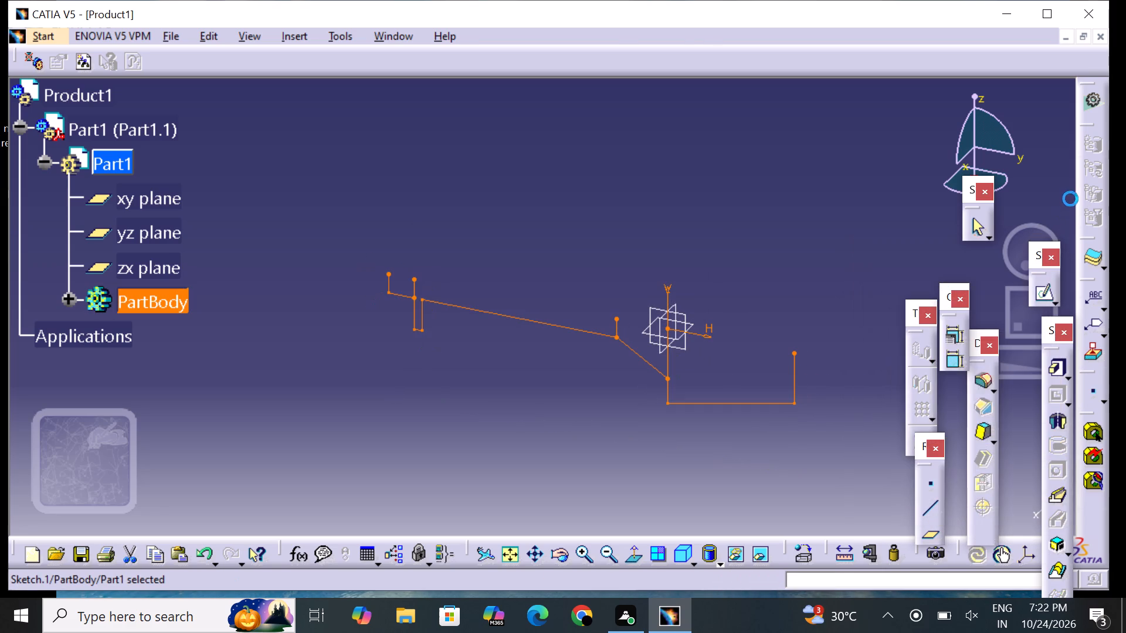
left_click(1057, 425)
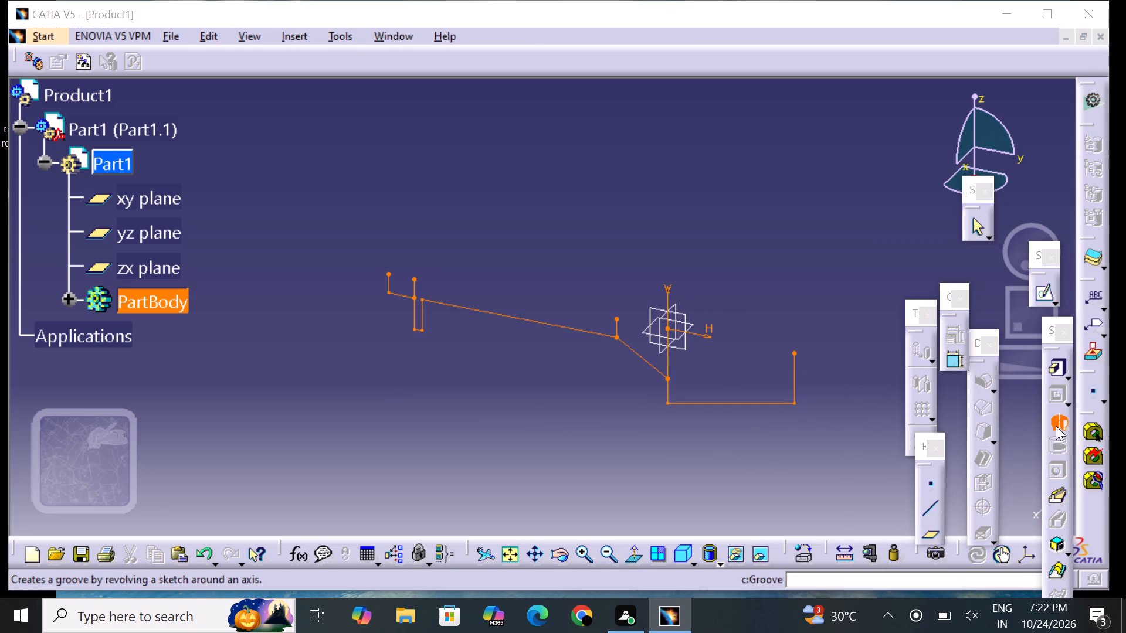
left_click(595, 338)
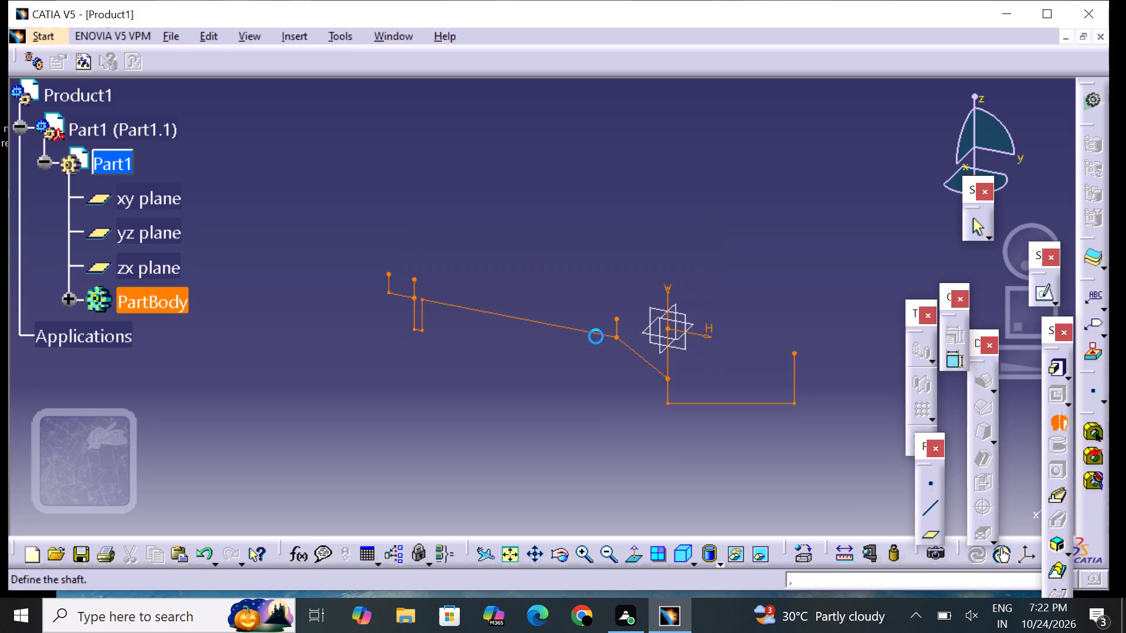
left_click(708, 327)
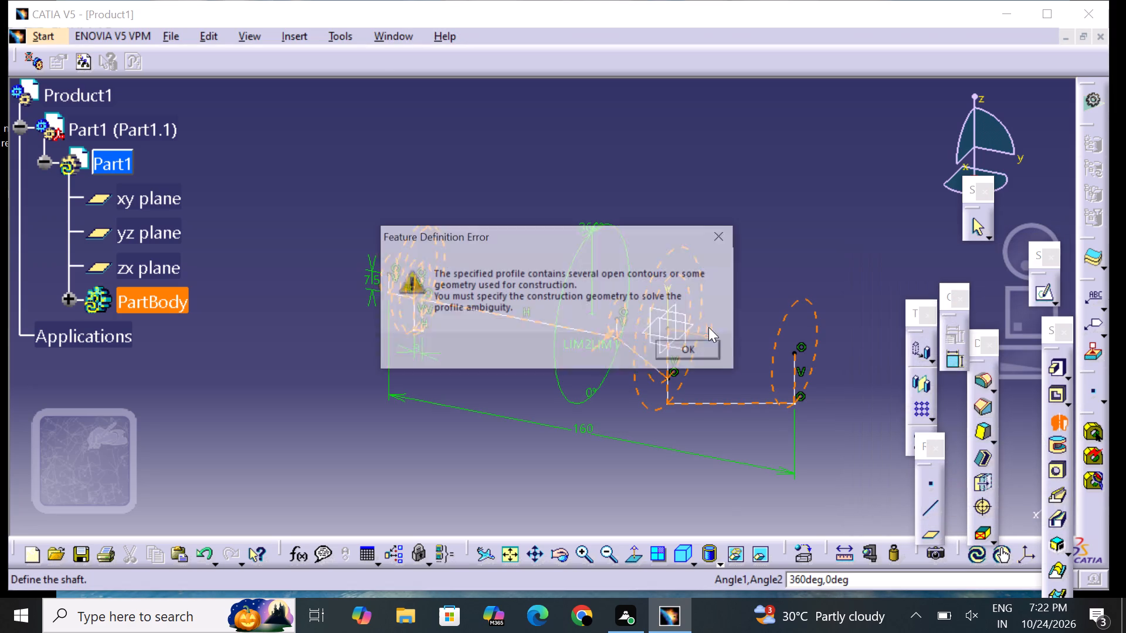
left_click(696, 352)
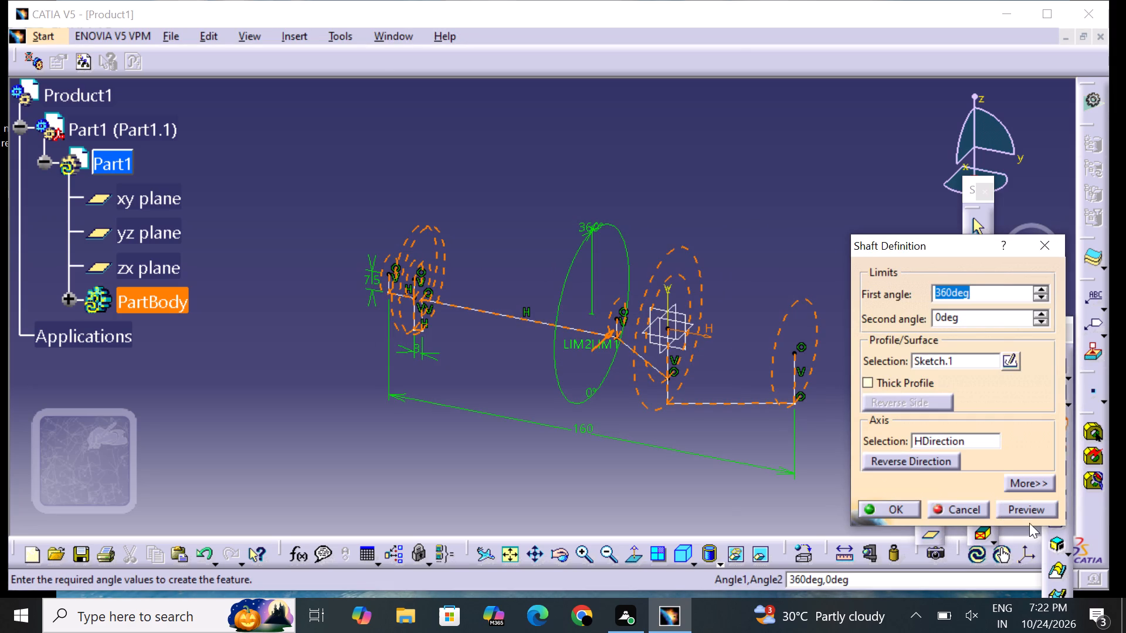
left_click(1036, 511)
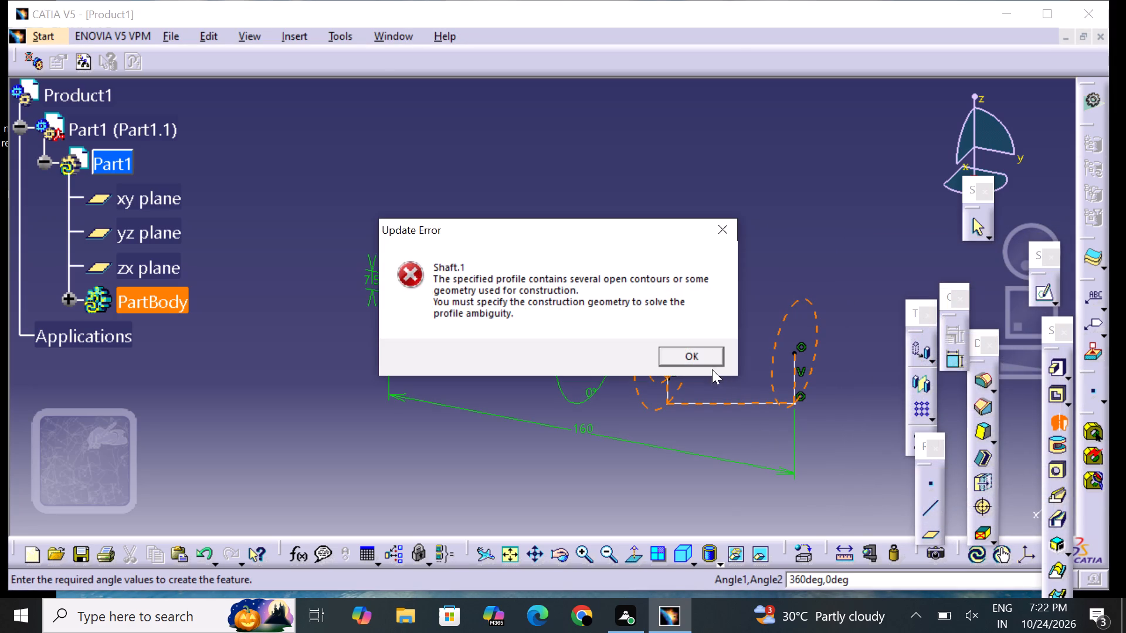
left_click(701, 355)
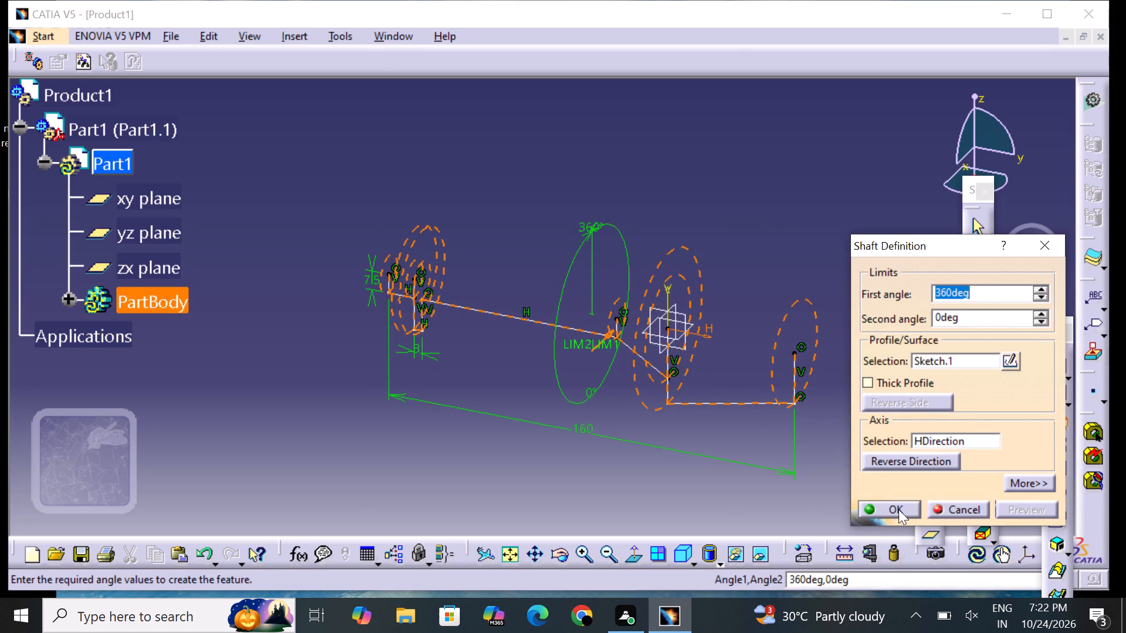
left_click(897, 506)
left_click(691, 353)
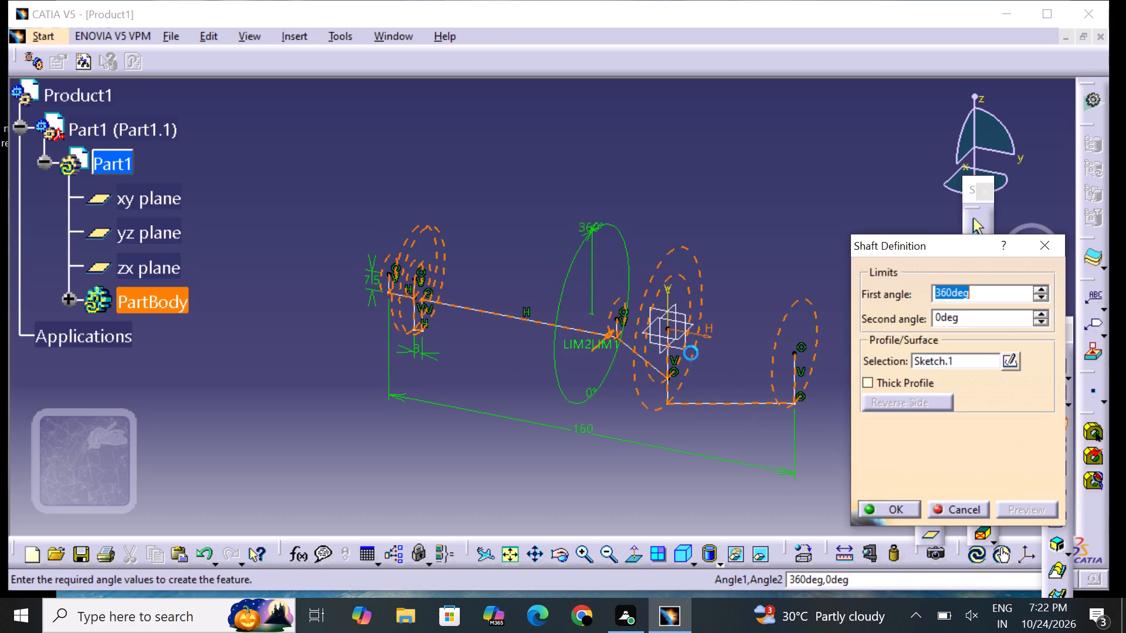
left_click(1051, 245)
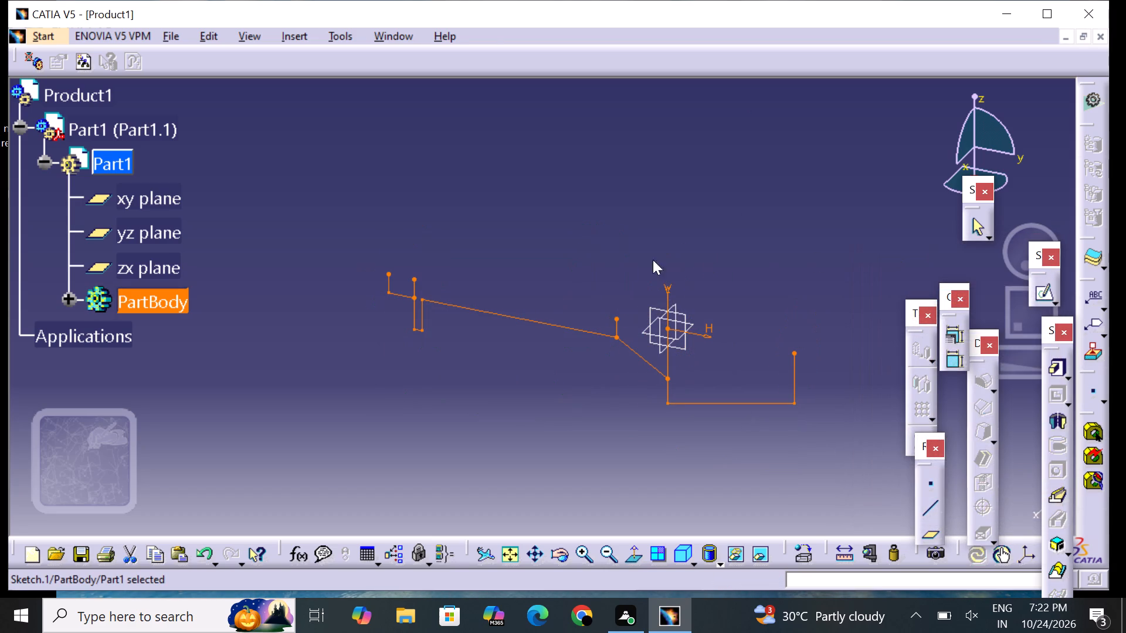
Reopen Sketch.1 and delete the entire stepped profile together with its dimensions and constraints.
left_click(1043, 296)
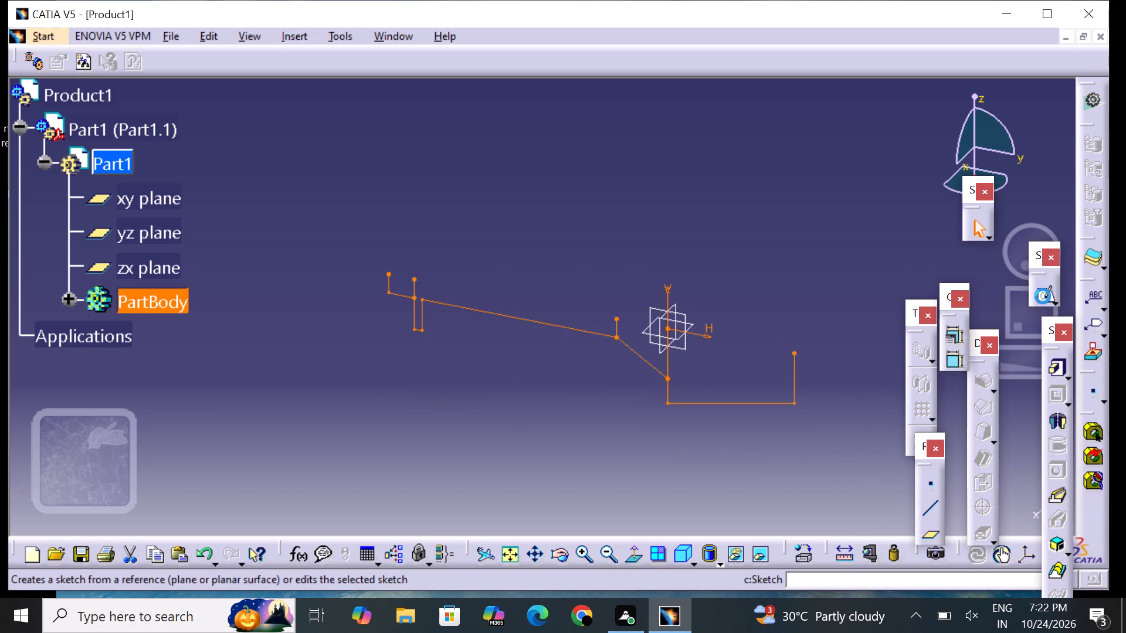
left_click_drag(334, 199, 899, 430)
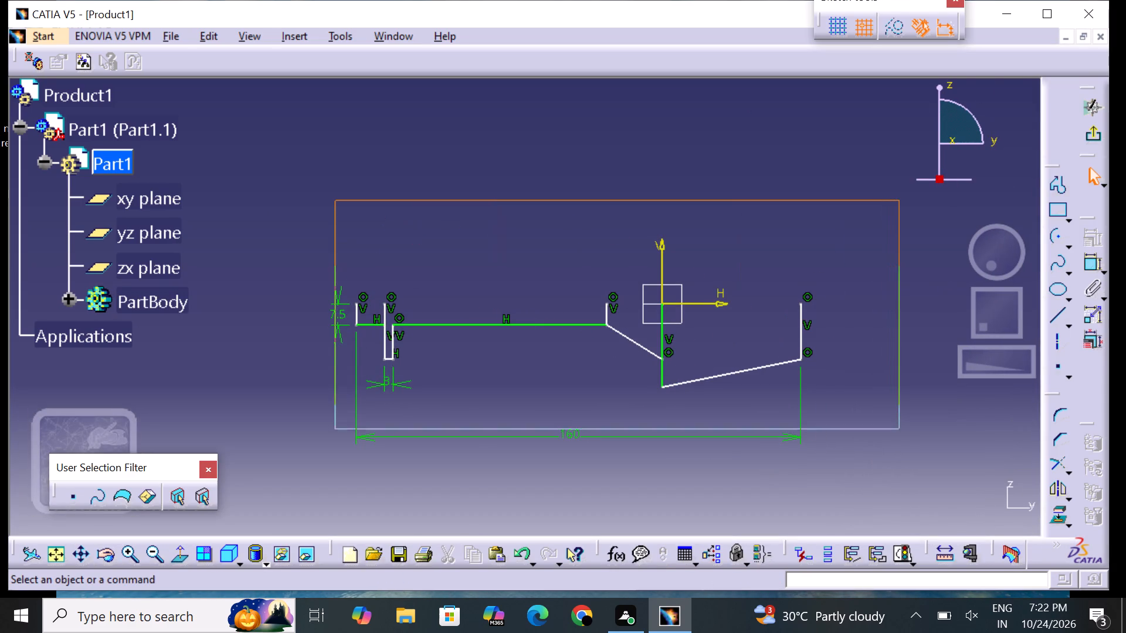
left_click_drag(899, 430, 903, 460)
key("Delete")
key("Delete")
key("Delete")
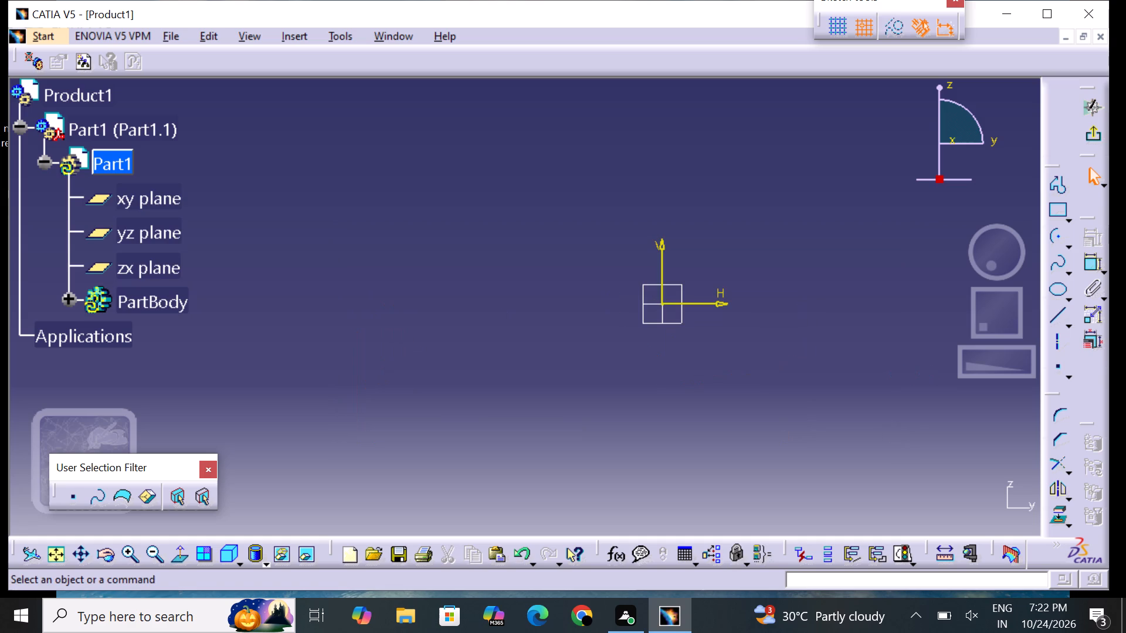
middle_click_drag(664, 365, 548, 376)
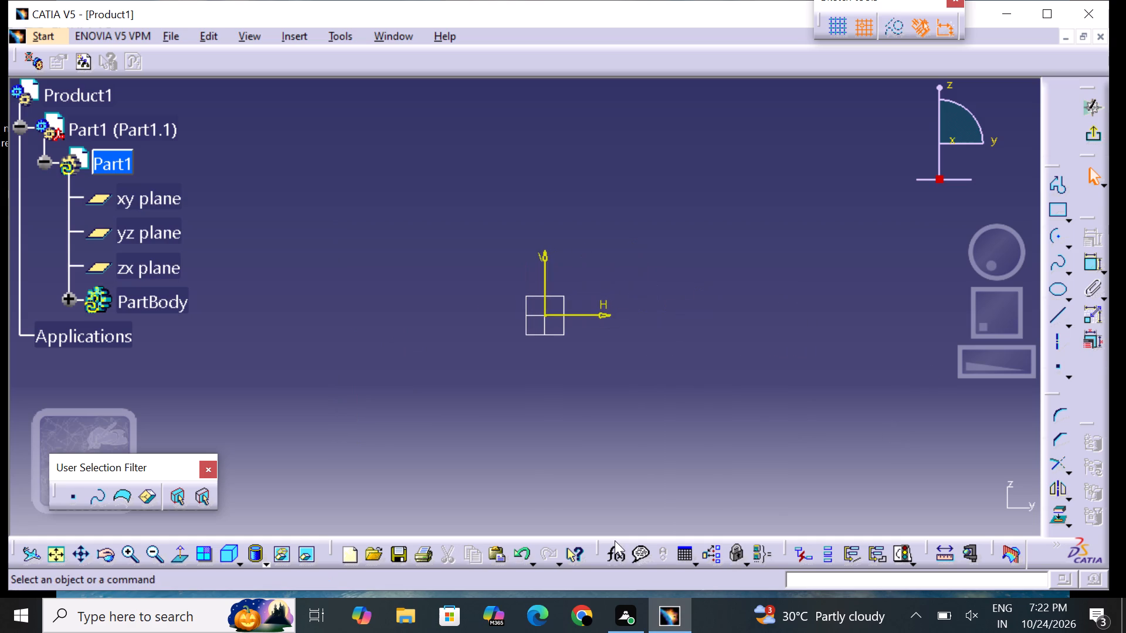
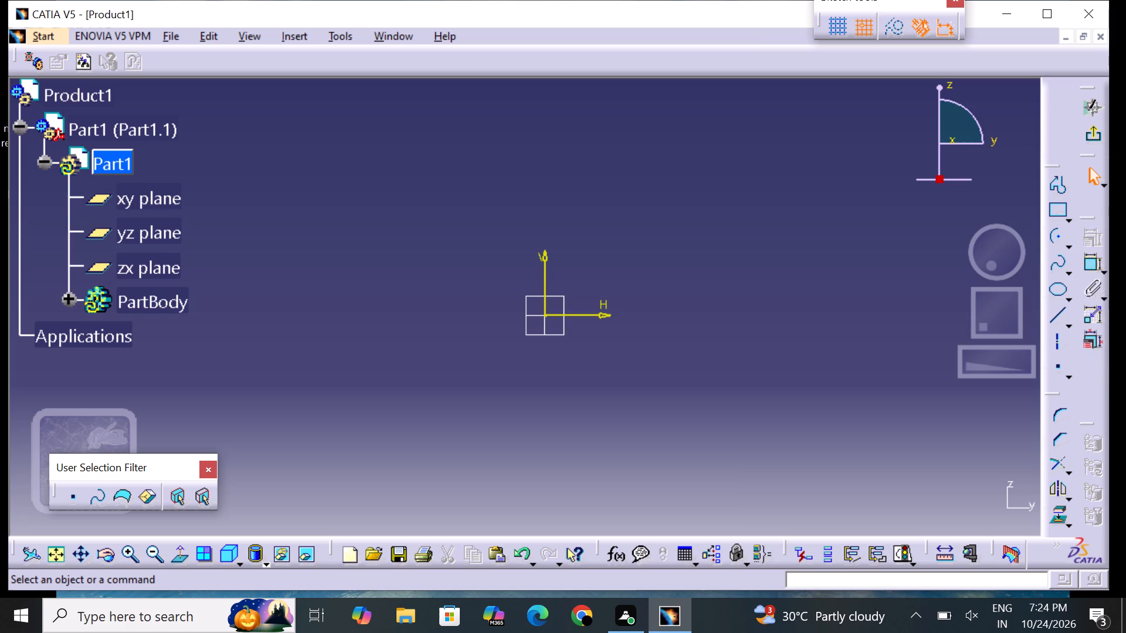
Start a stepped profile at (-60, 40), running through (-60, 0), (-20, 0) and (-20, 10) to (10, 10).
scroll(554, 398, "up", 1)
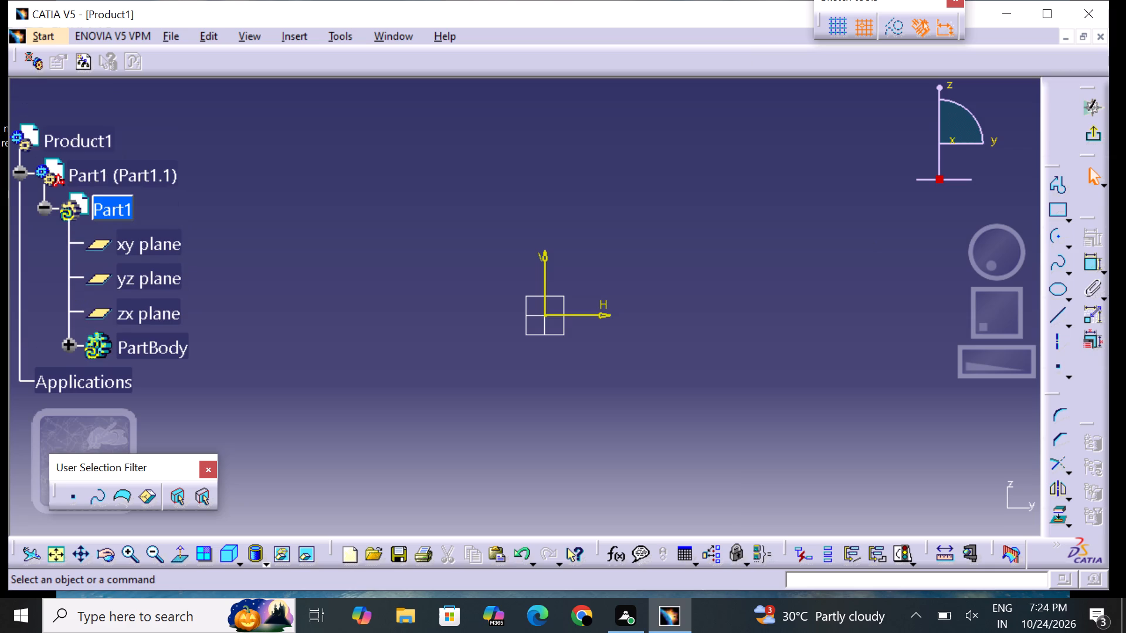
middle_click_drag(710, 359, 639, 380)
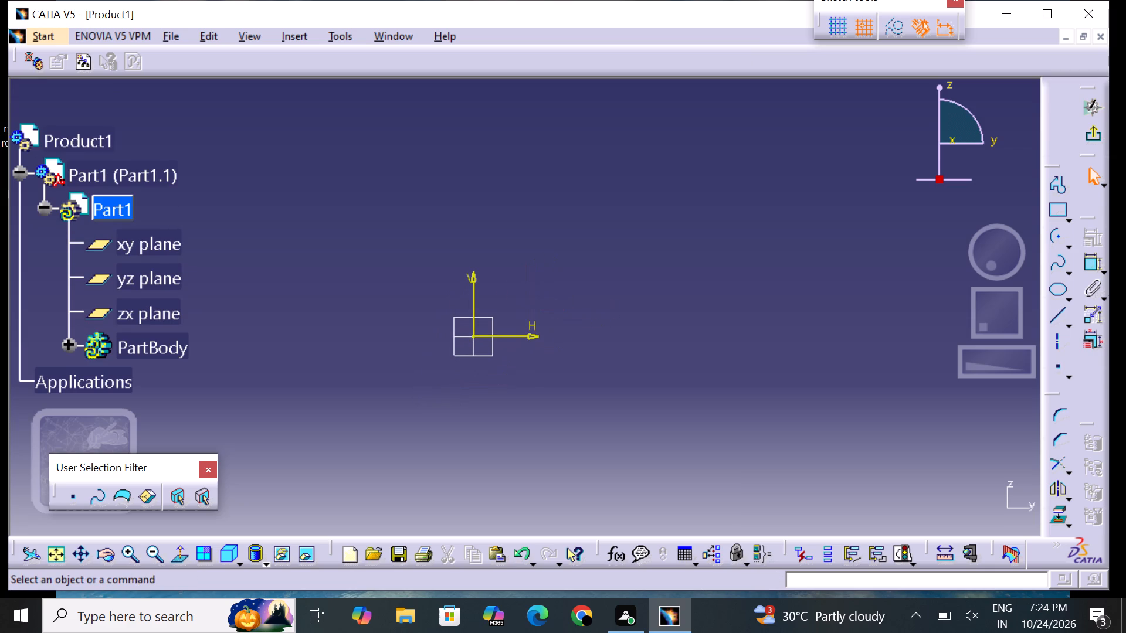
middle_click_drag(654, 381, 698, 380)
scroll(415, 385, "down", 2)
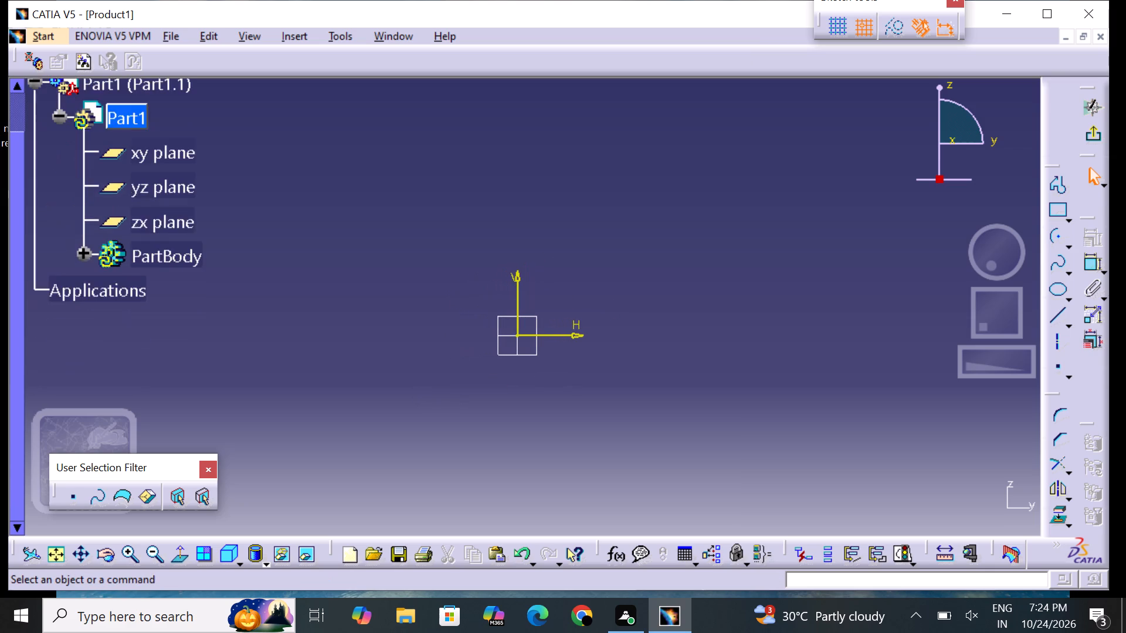
scroll(415, 385, "up", 1)
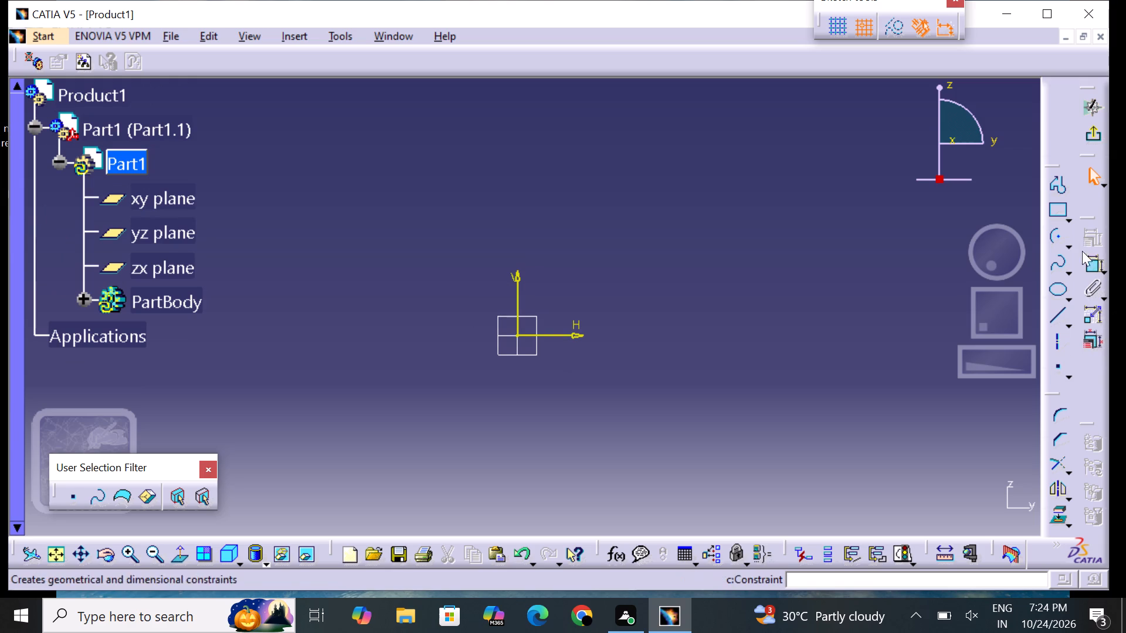
left_click(1060, 190)
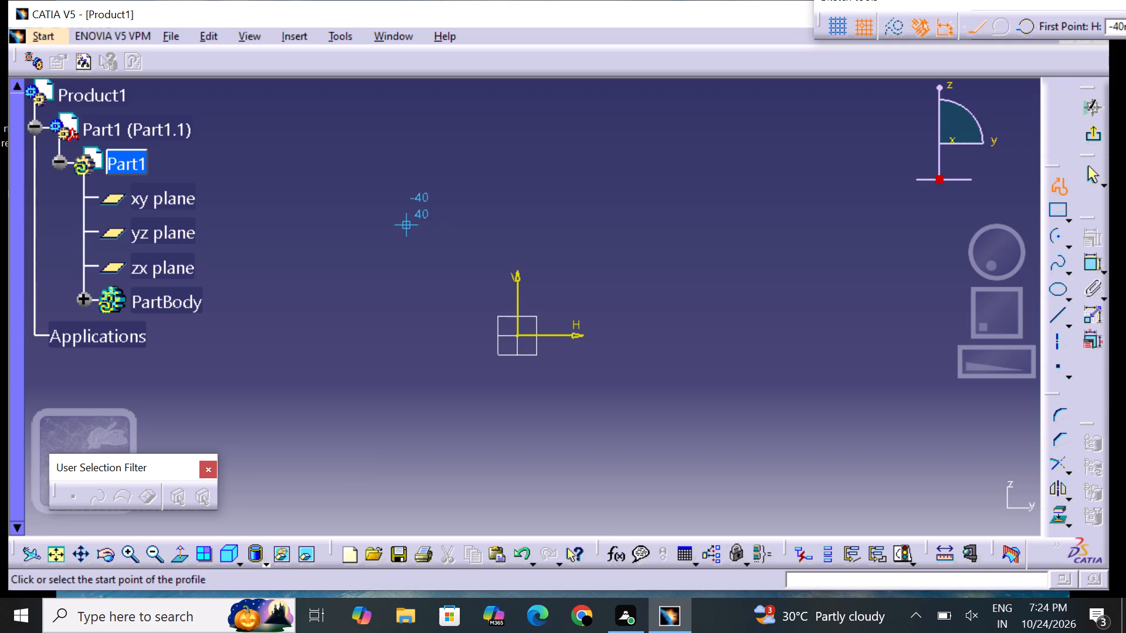
left_click(358, 229)
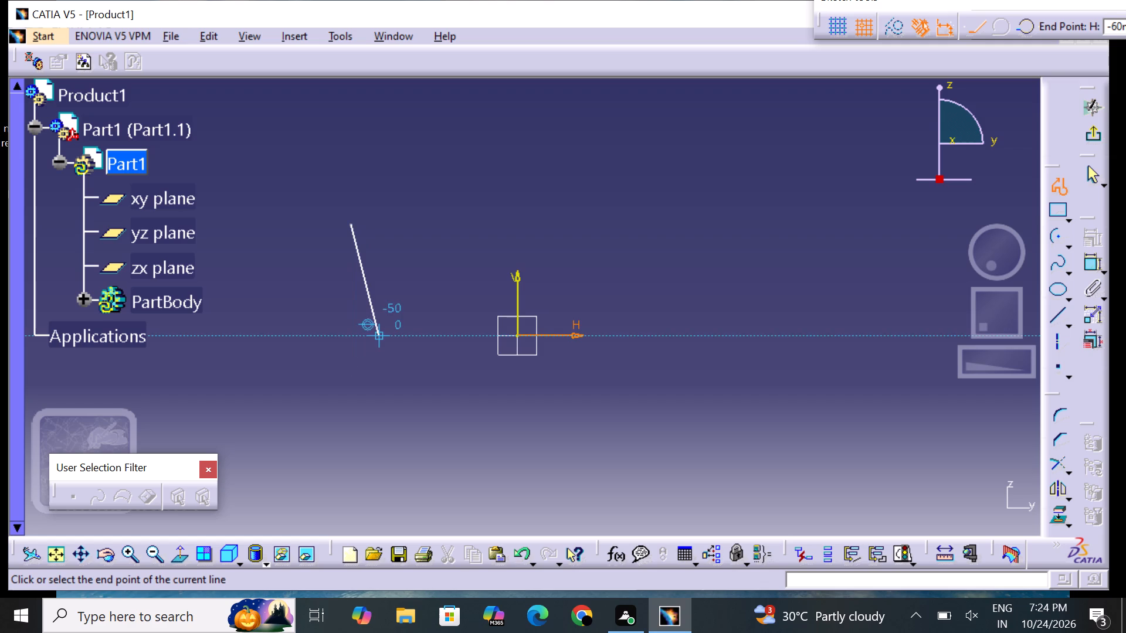
left_click(352, 332)
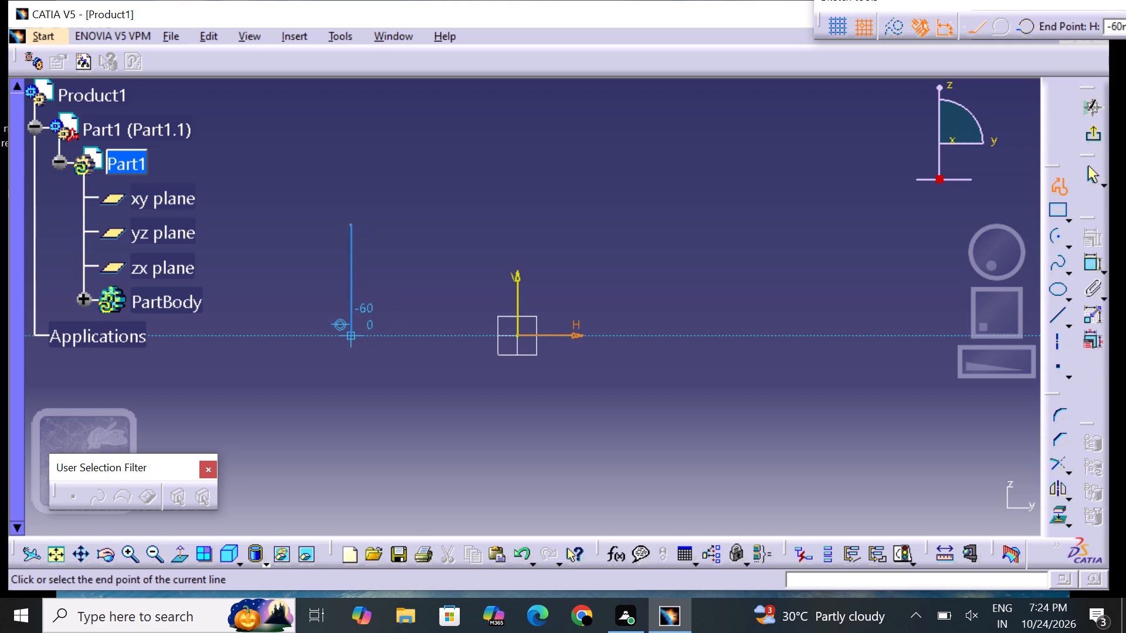
left_click(460, 334)
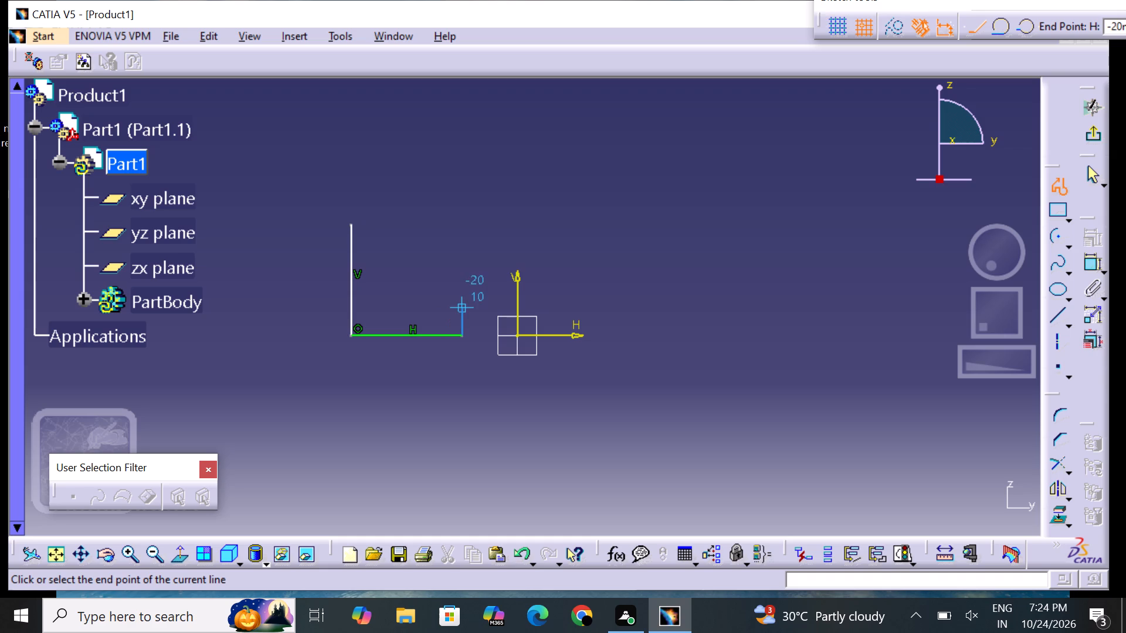
left_click(468, 316)
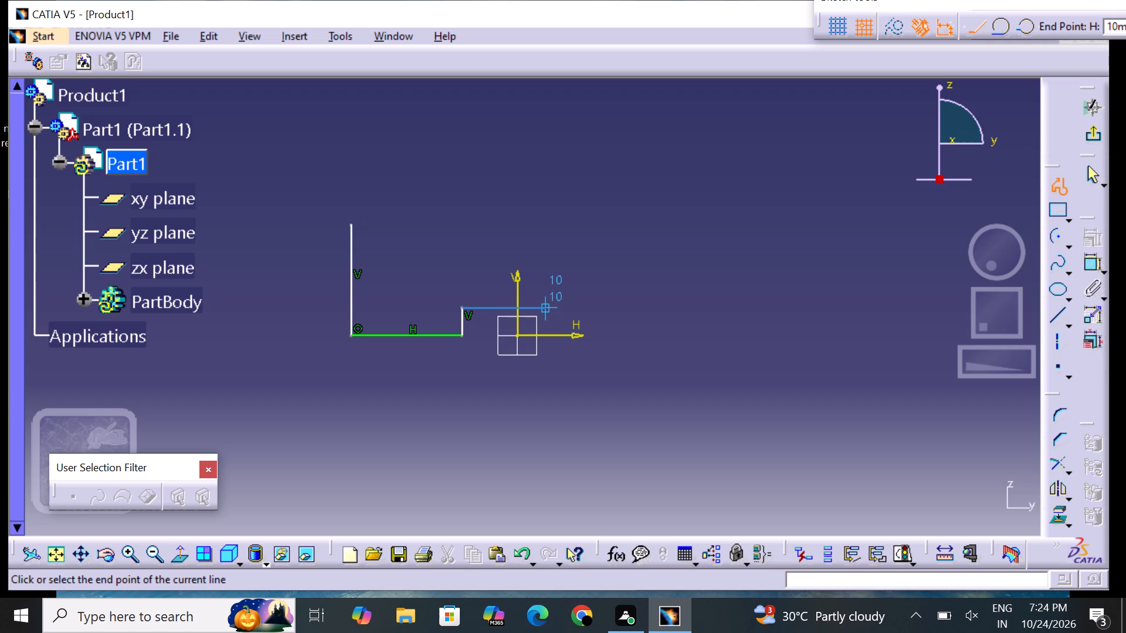
left_click(550, 307)
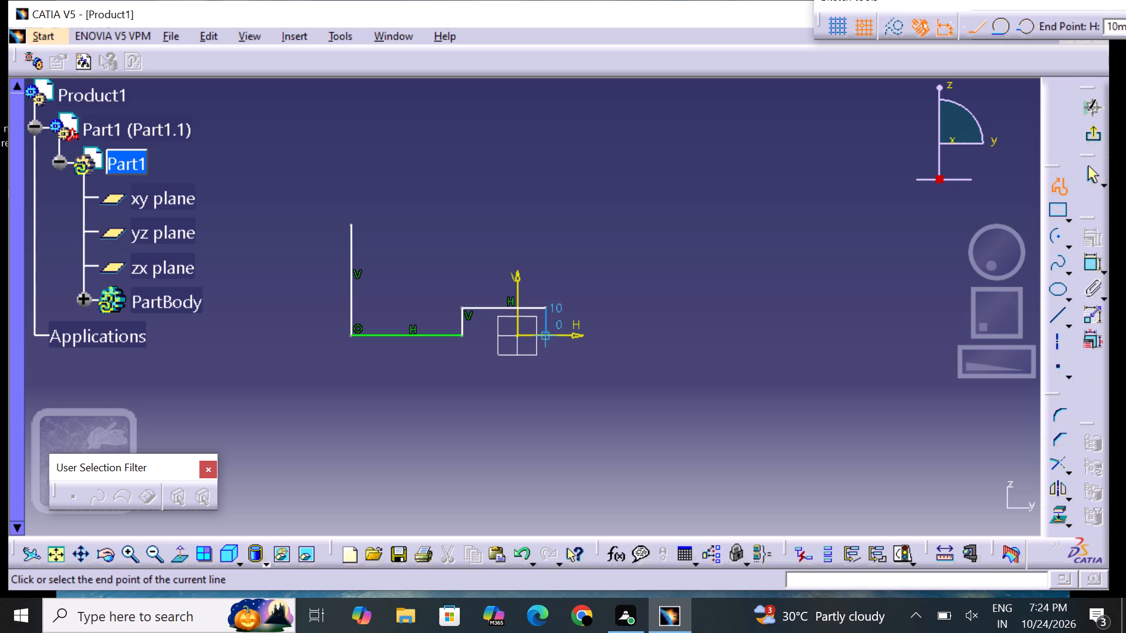
Continue the profile through (10, -30), (20, -30), (20, 20), (-40, 20) and (-40, 40), closing it at its start point (-60, 40).
left_click(548, 330)
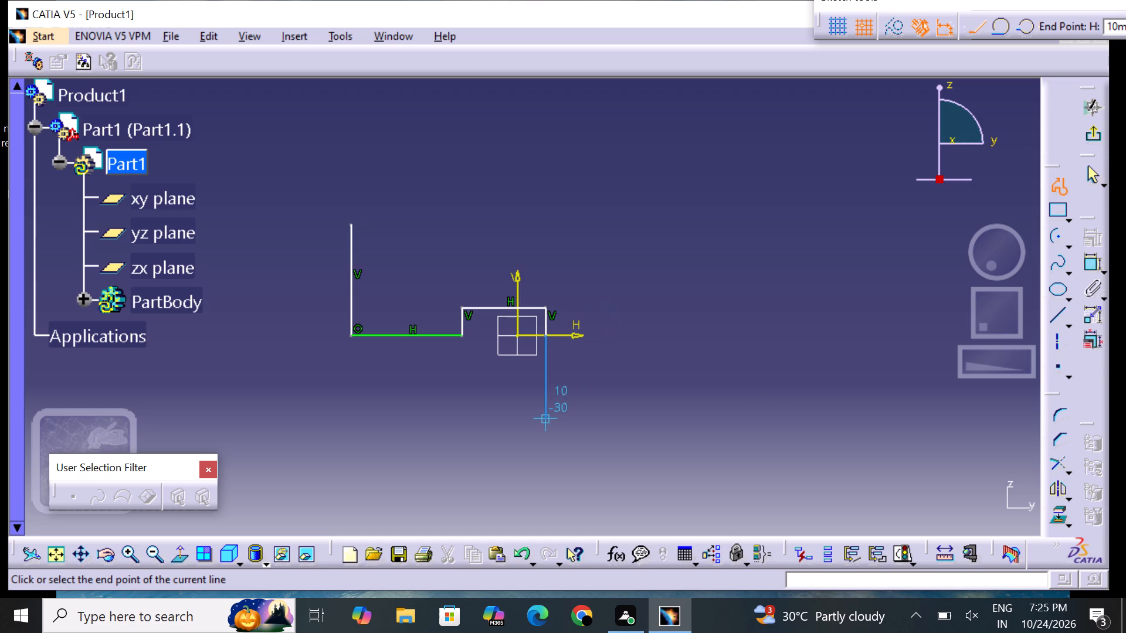
key("ctrl+z")
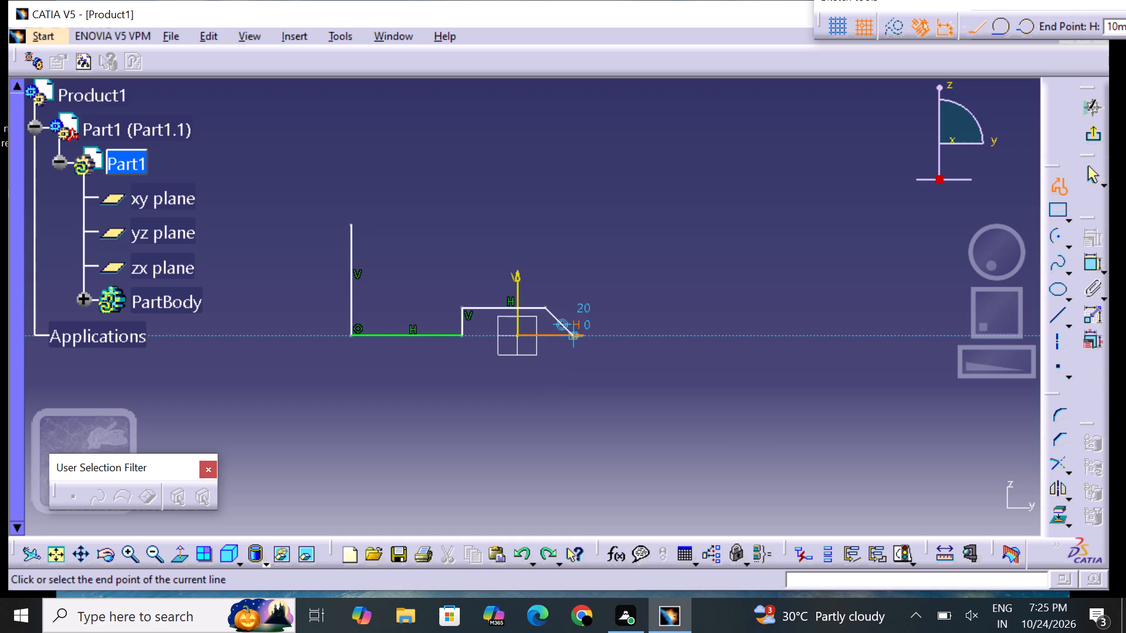
left_click(547, 409)
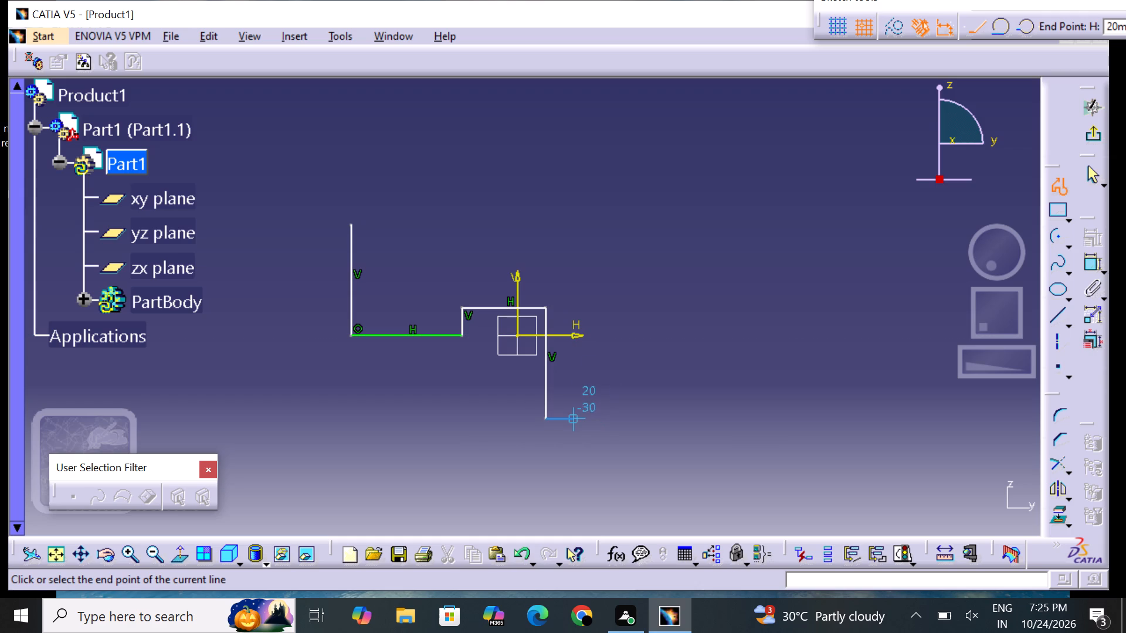
left_click(575, 419)
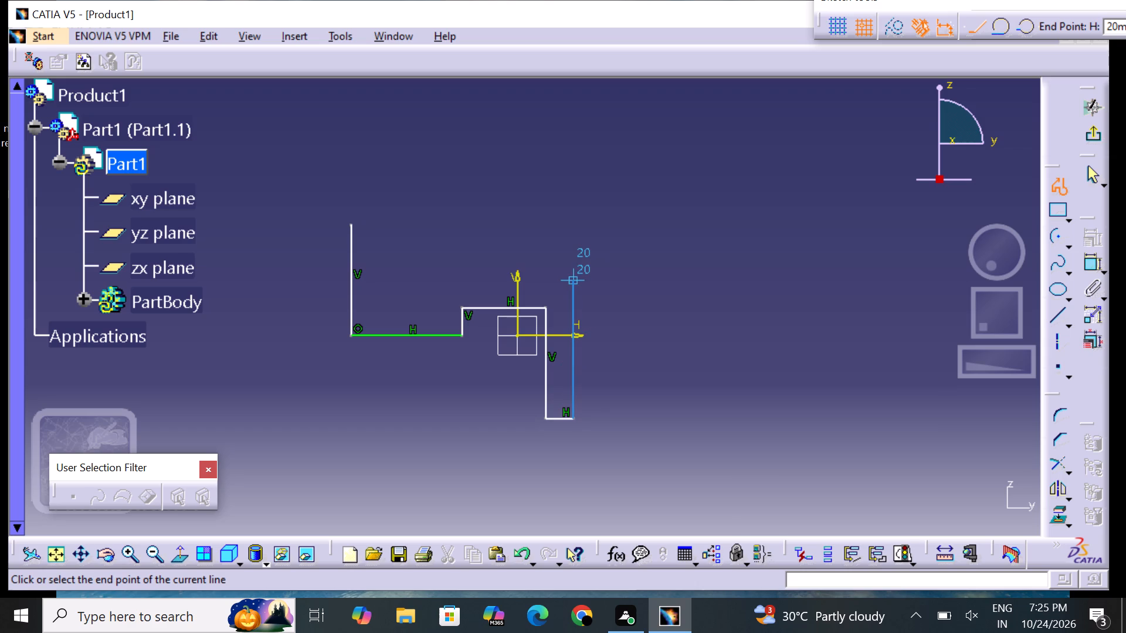
left_click(585, 270)
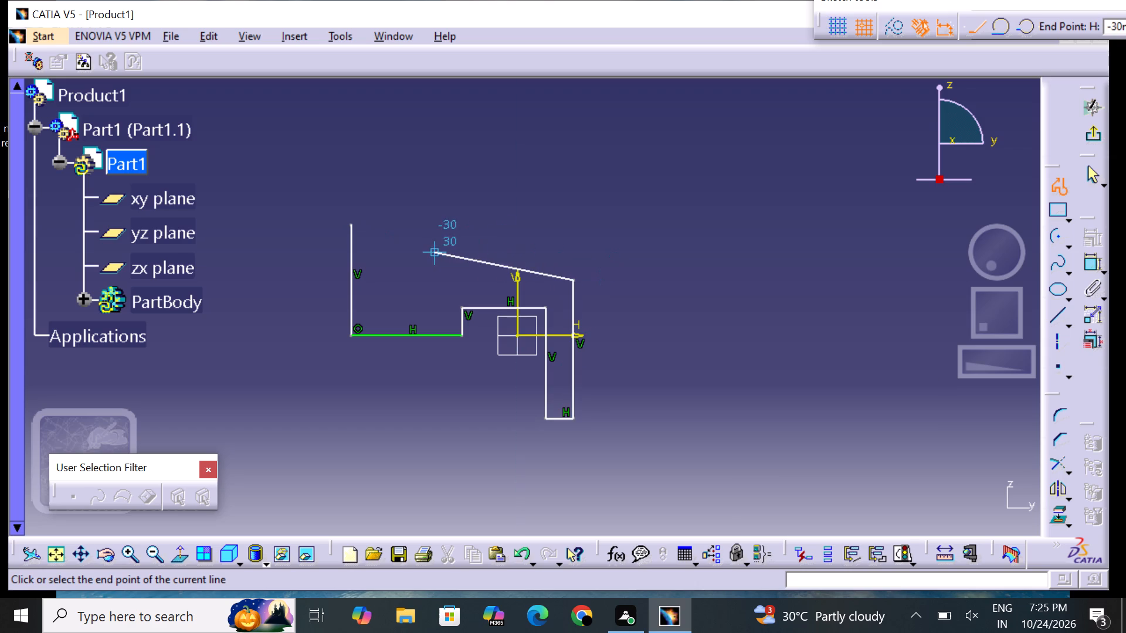
left_click(399, 275)
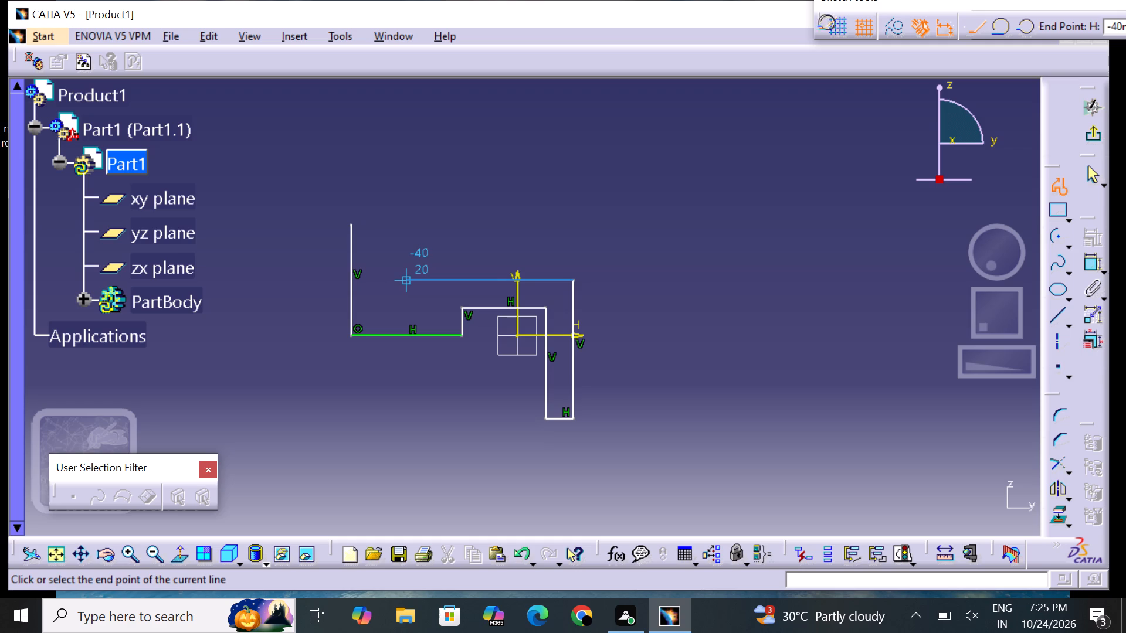
left_click(412, 221)
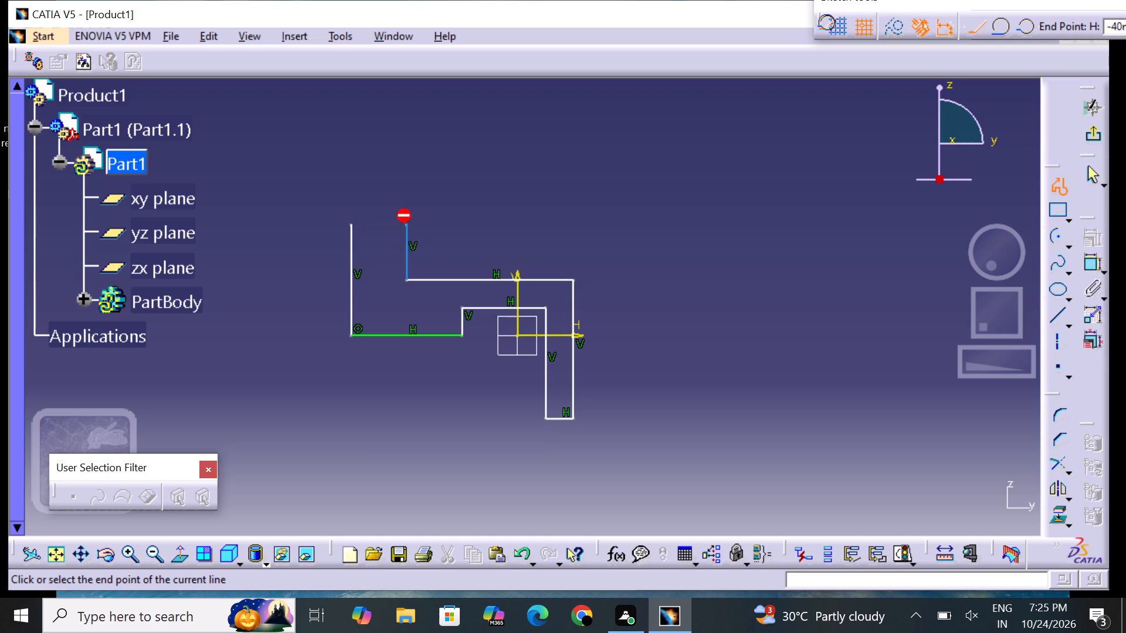
left_click(352, 224)
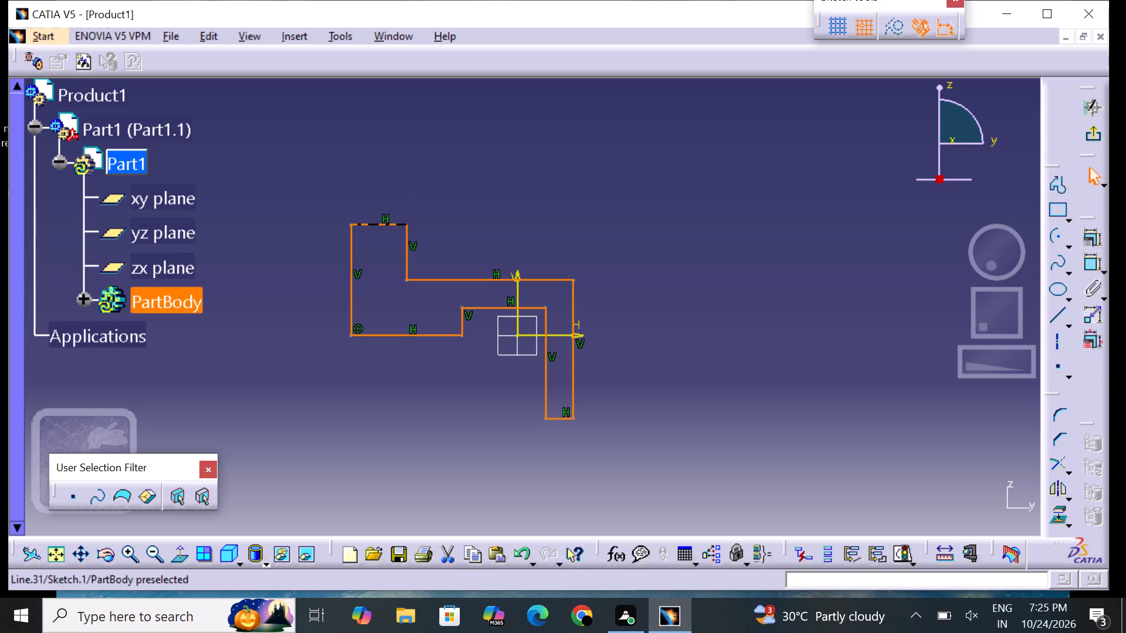
key("Escape")
key("Escape")
key("Escape")
key("Escape")
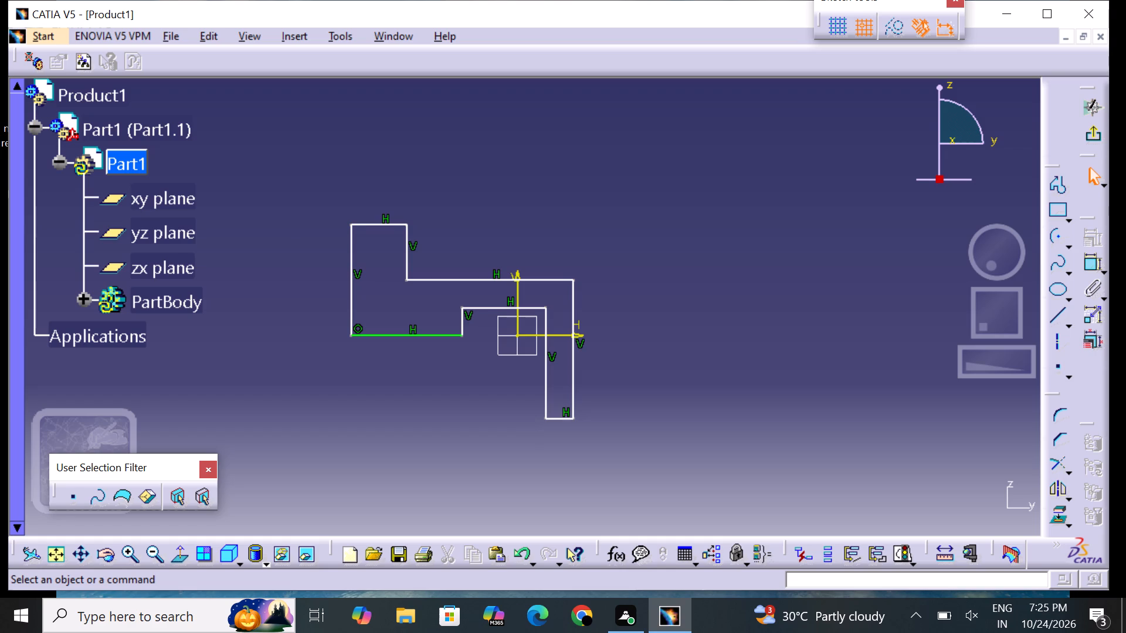
Dimension the short vertical step rising from the H axis and set its height to 9 mm.
left_click(1092, 267)
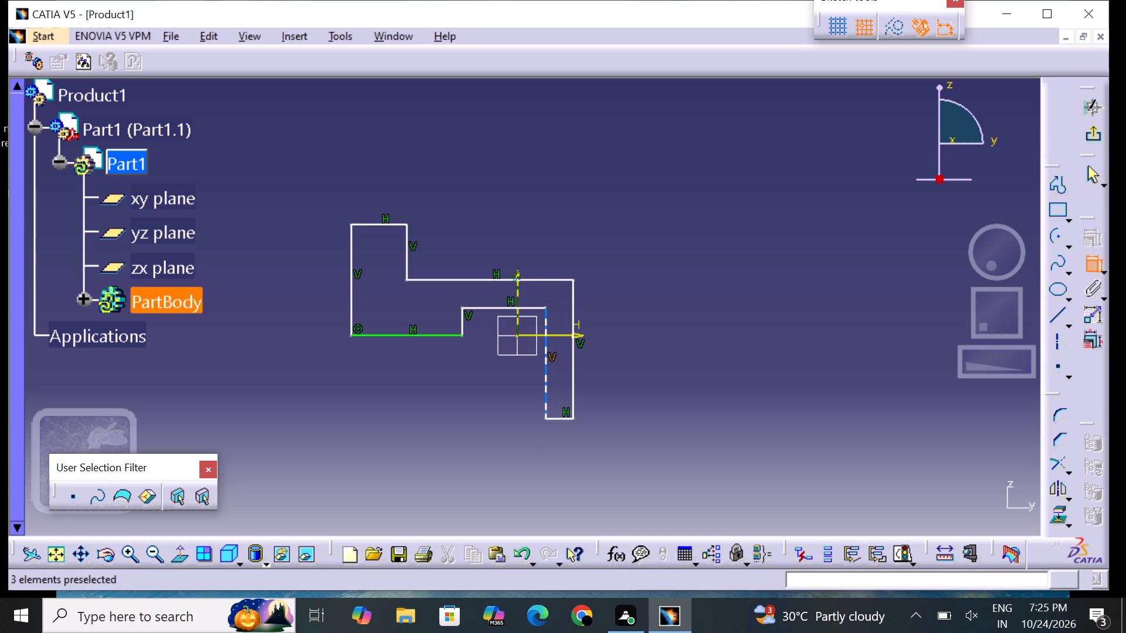
left_click(463, 307)
left_click(462, 335)
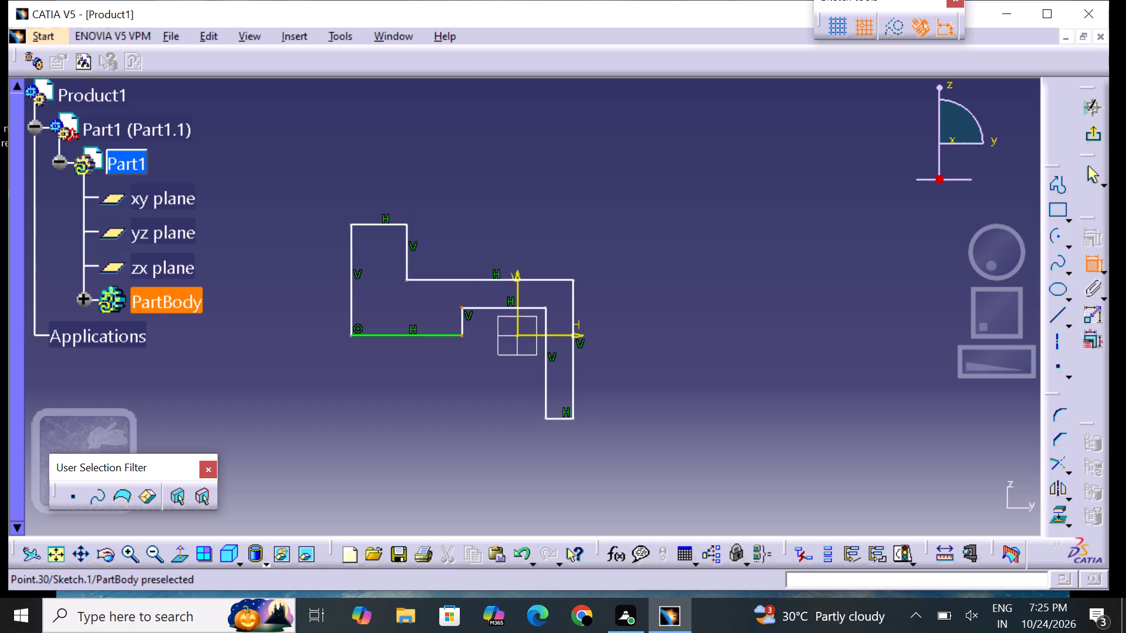
left_click(475, 324)
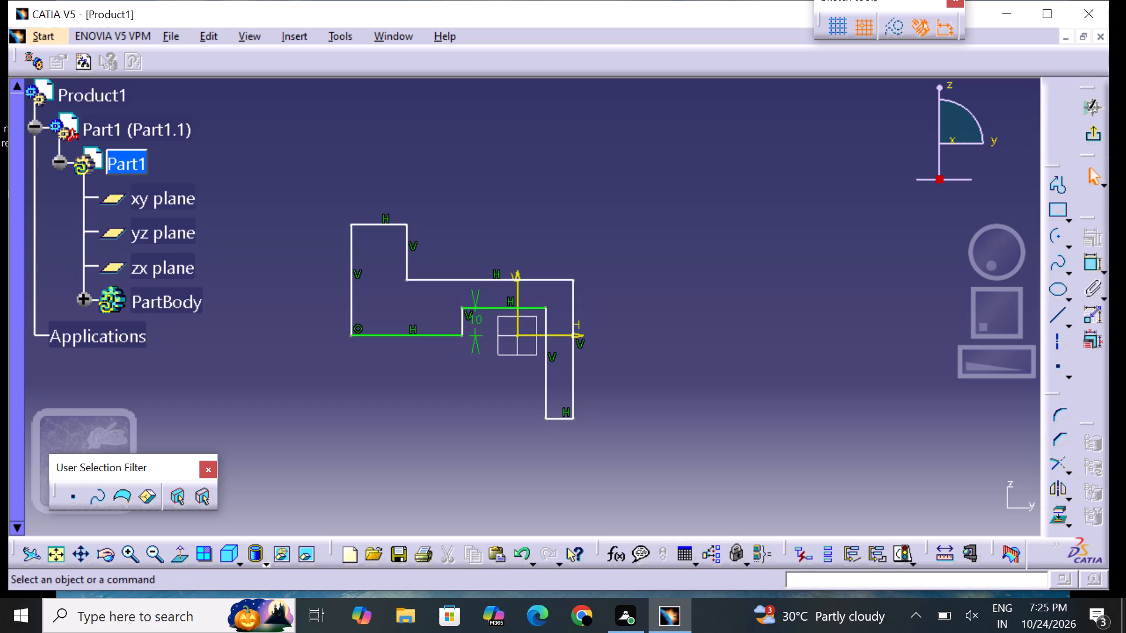
double_click(475, 320)
key("BackSpace")
key("9")
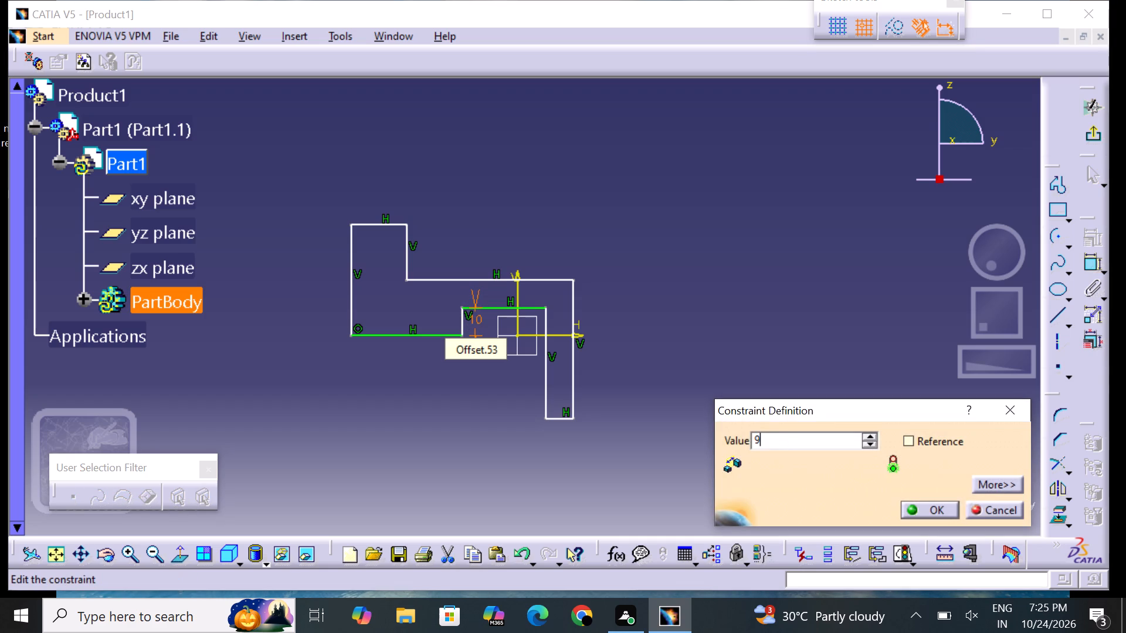
key("Return")
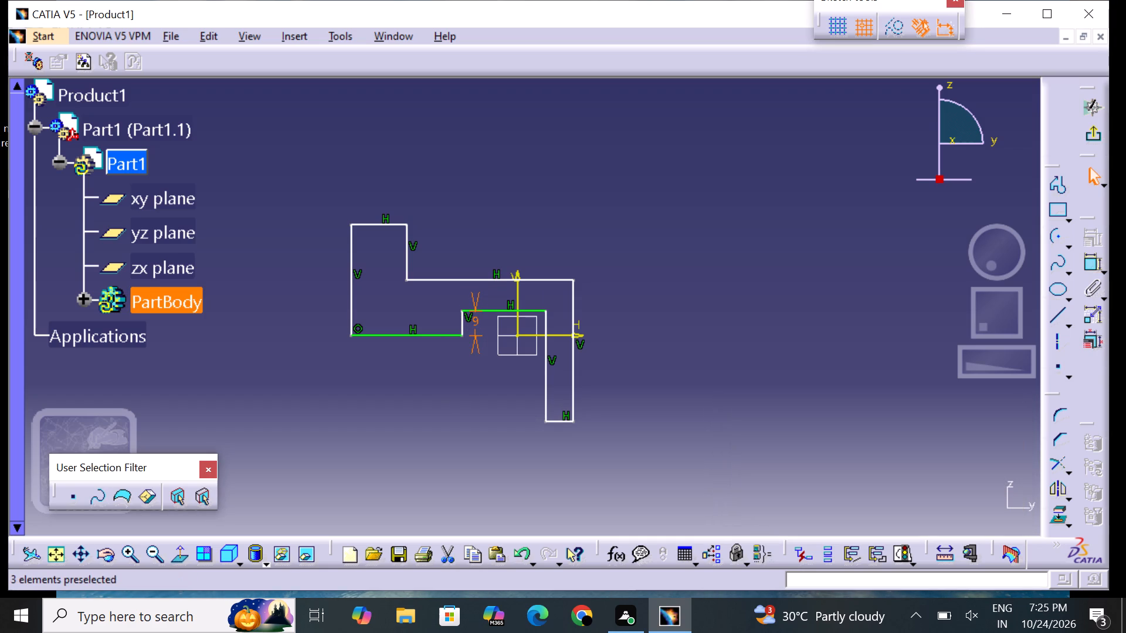
left_click(457, 397)
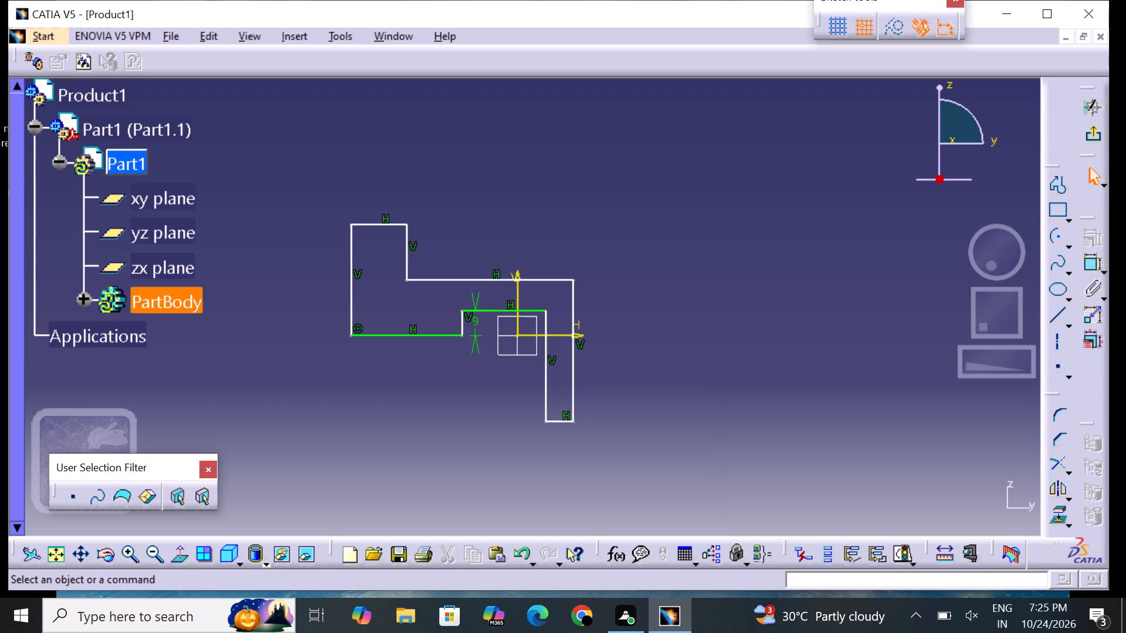
Dimension the horizontal distance from the short step's lower corner to the downward leg's inner vertical line and set it to 21 mm.
left_click(1092, 269)
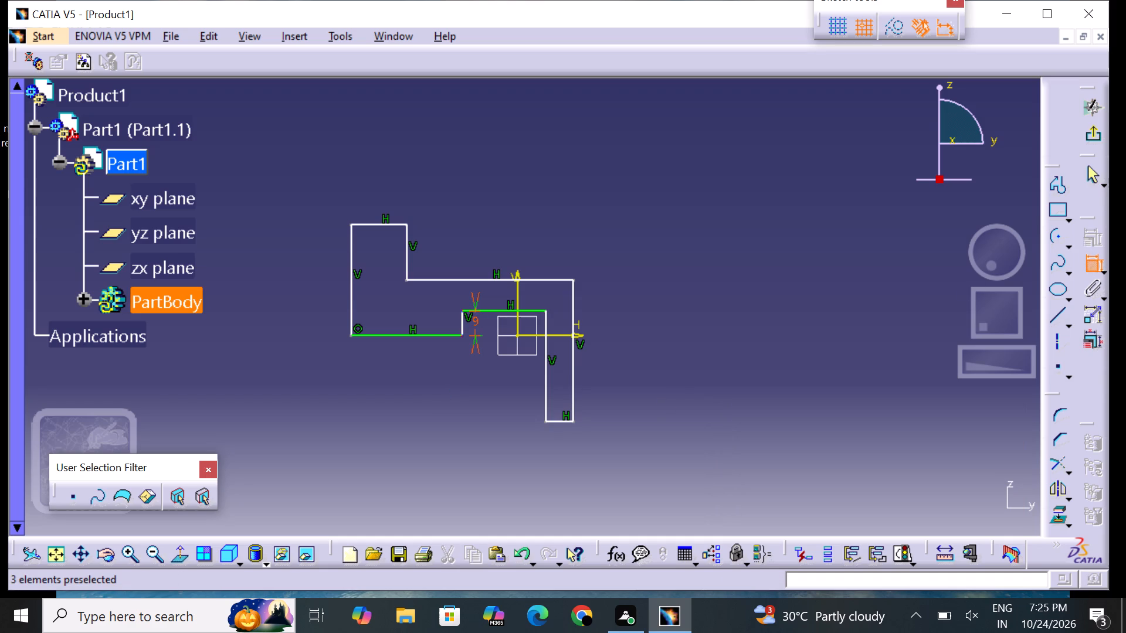
left_click(463, 333)
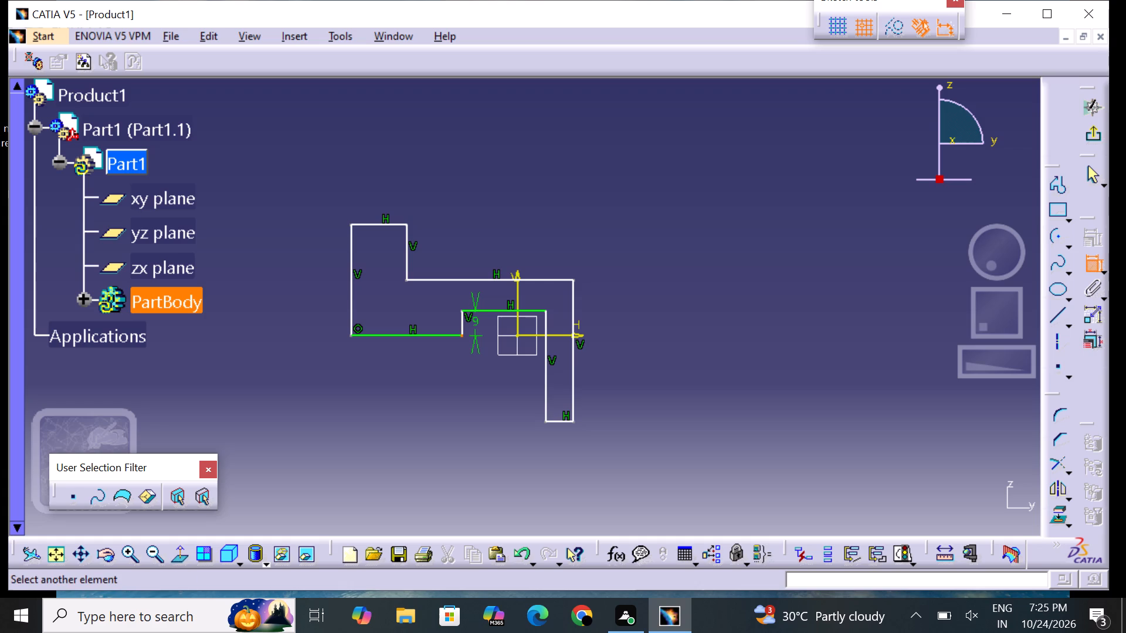
left_click(544, 332)
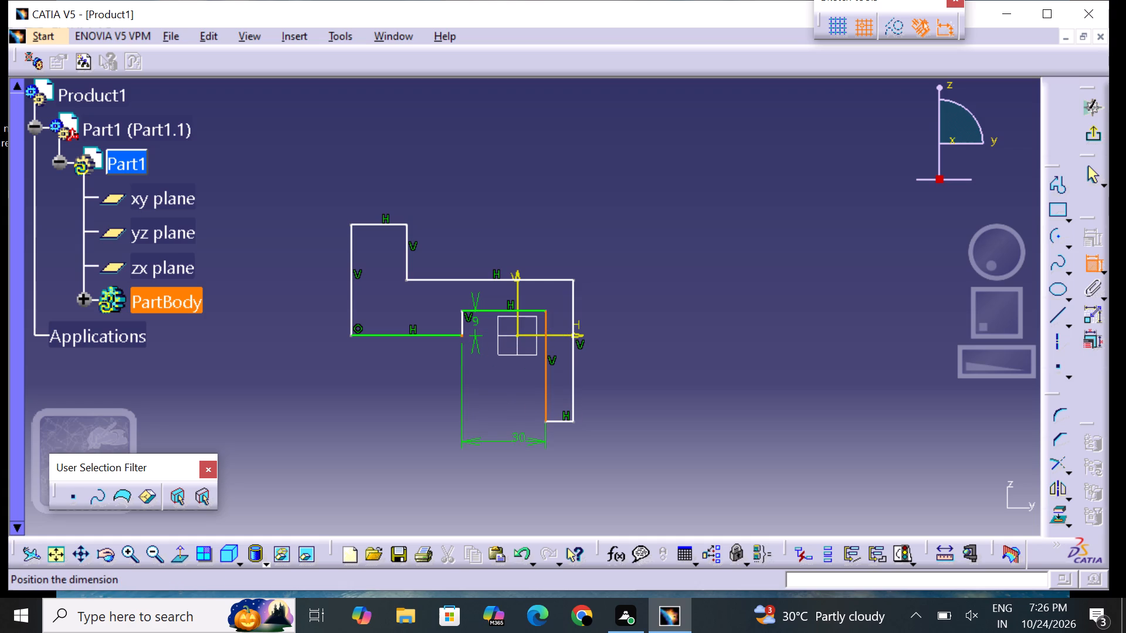
left_click(502, 448)
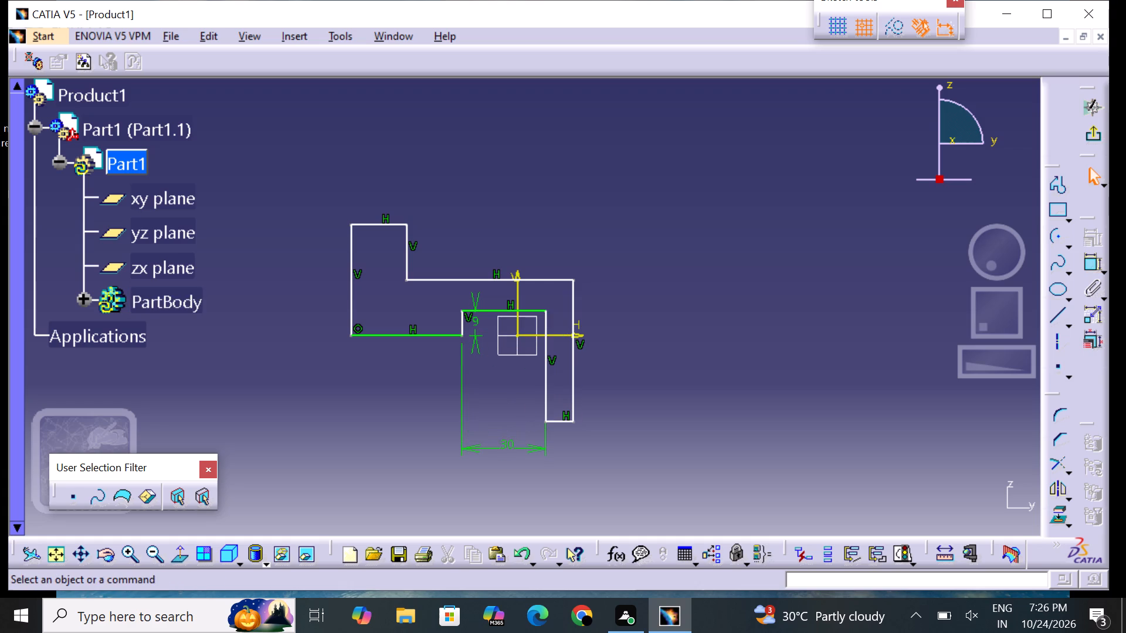
double_click(506, 441)
key("BackSpace")
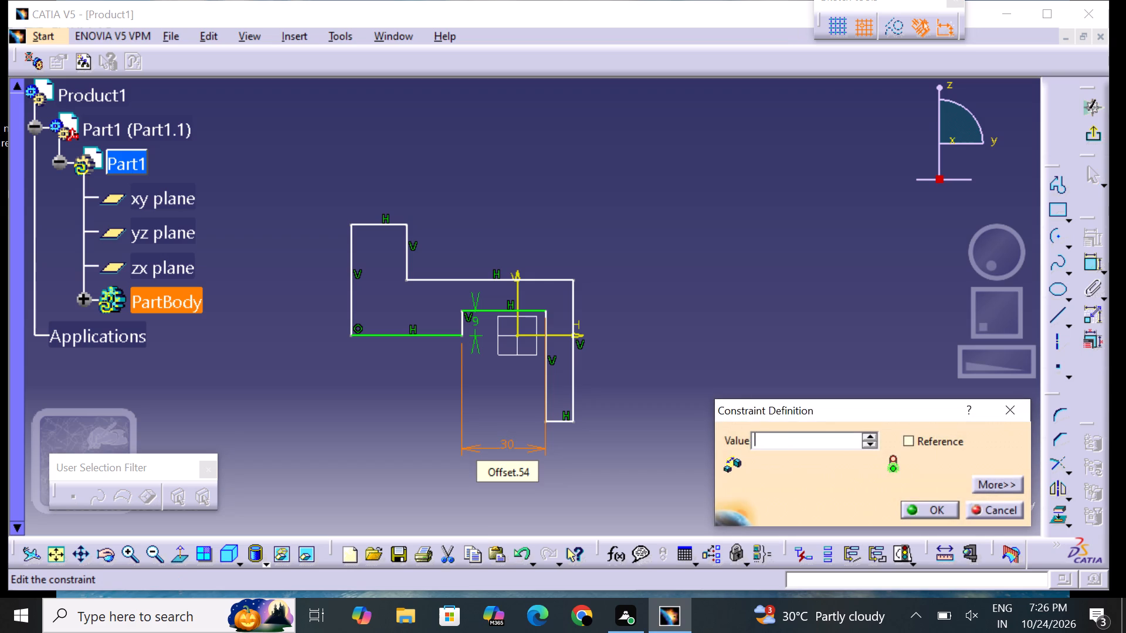
type("21")
key("Return")
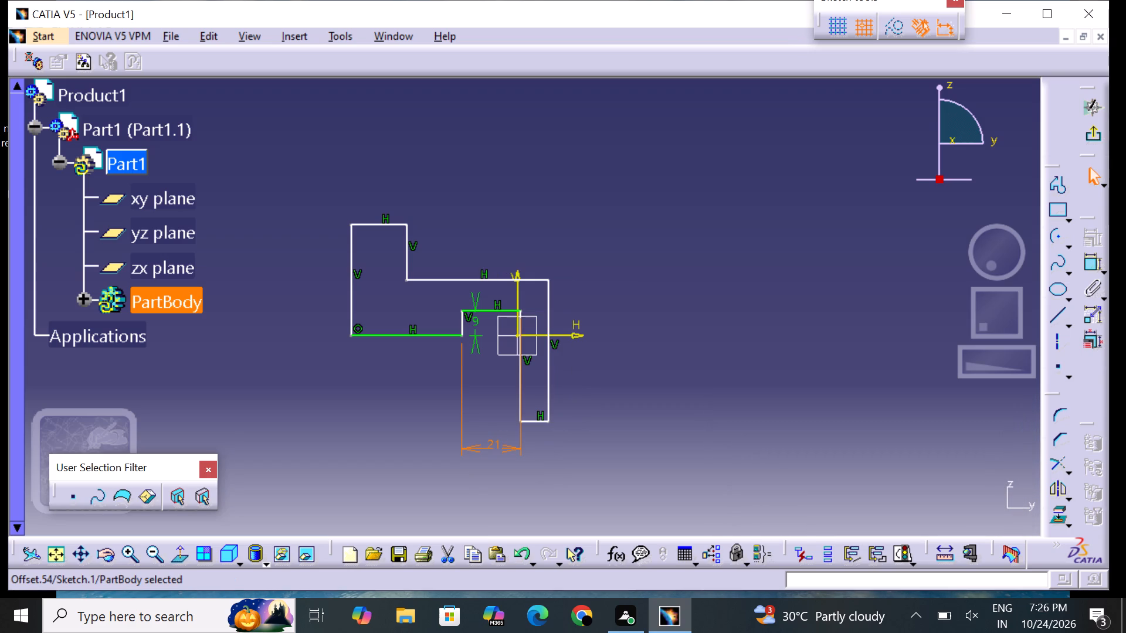
Dimension the width of the downward leg between its two lower corners and set it to 9 mm.
left_click(1095, 265)
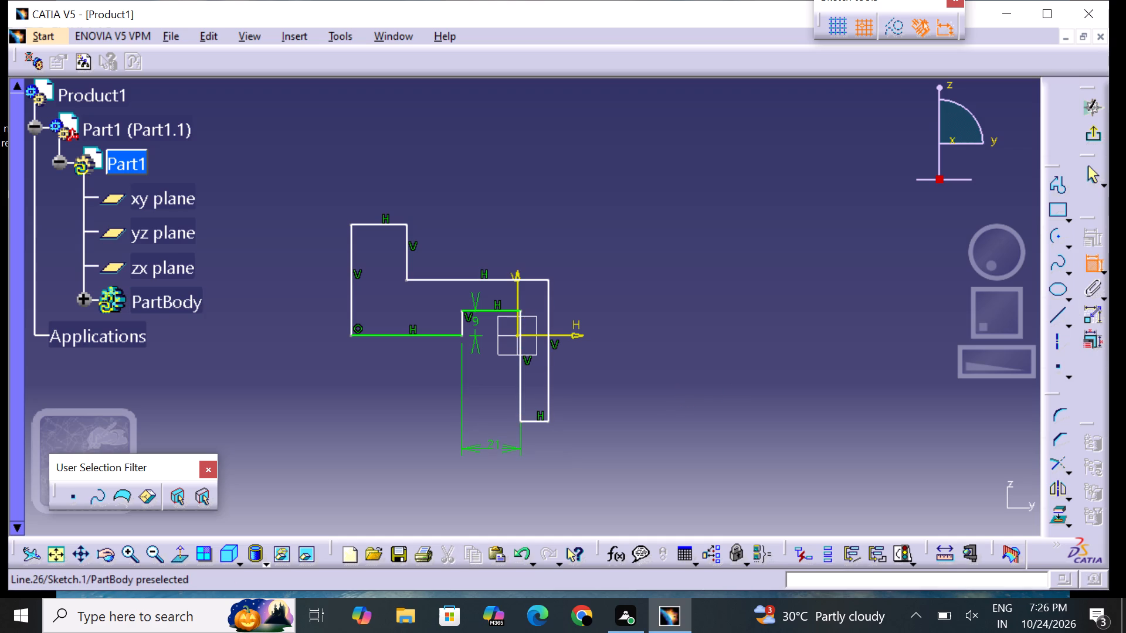
left_click(523, 421)
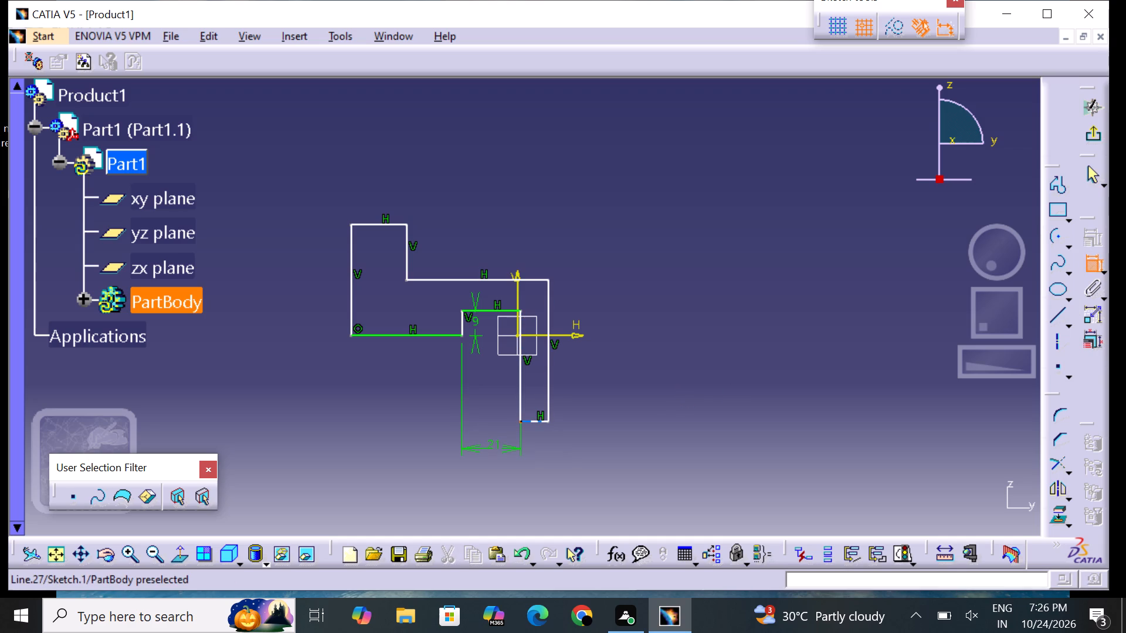
left_click(551, 419)
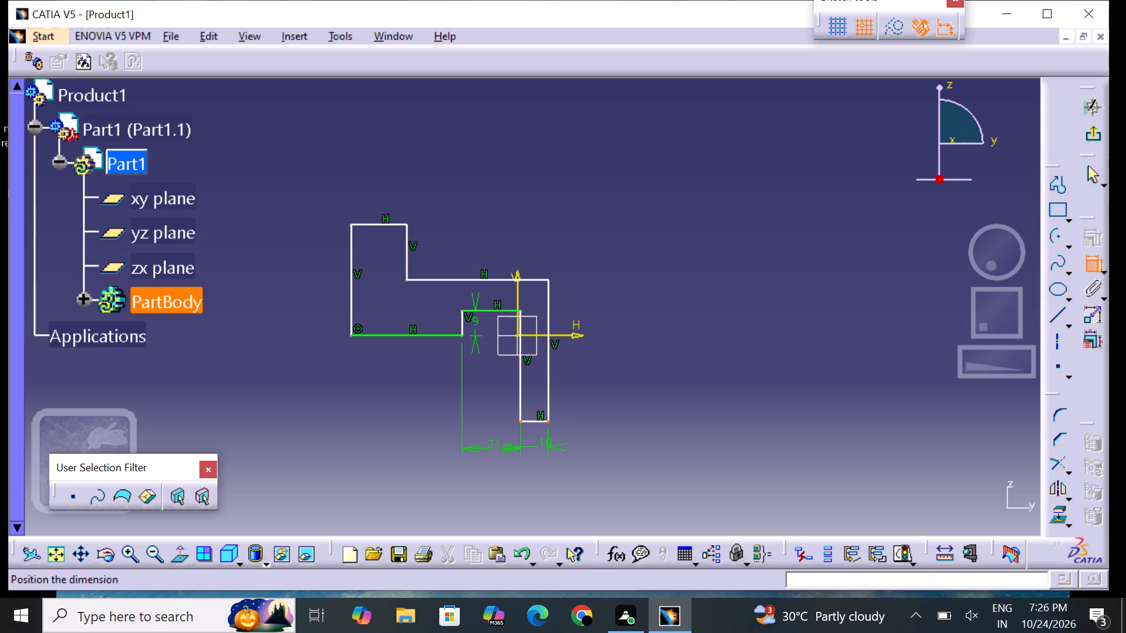
left_click(533, 448)
double_click(533, 448)
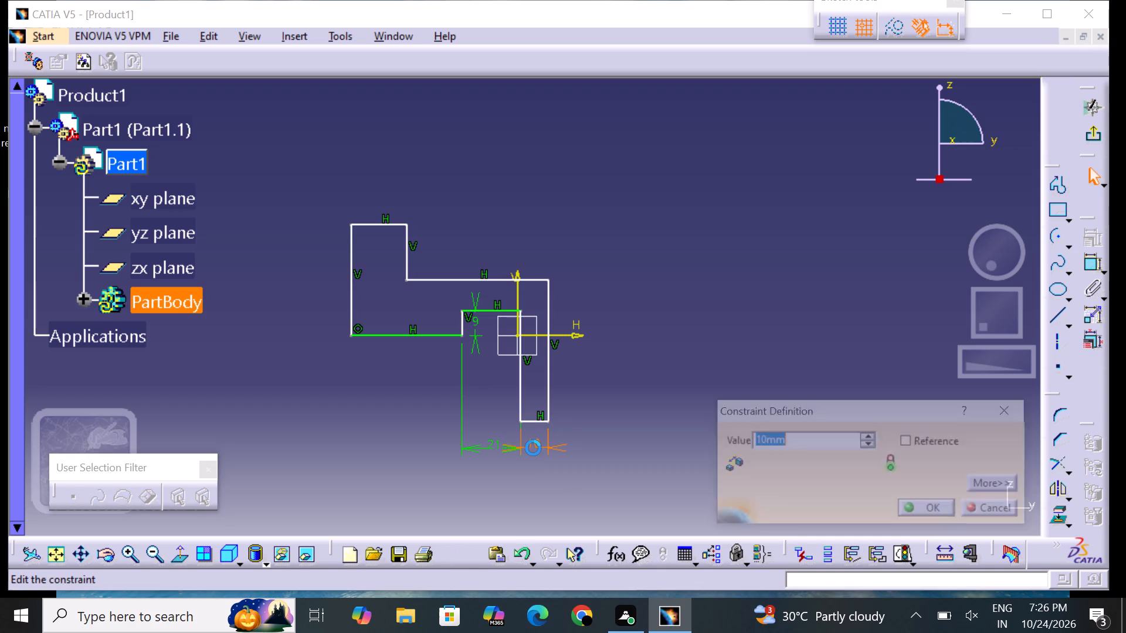
key("BackSpace")
key("9")
key("Return")
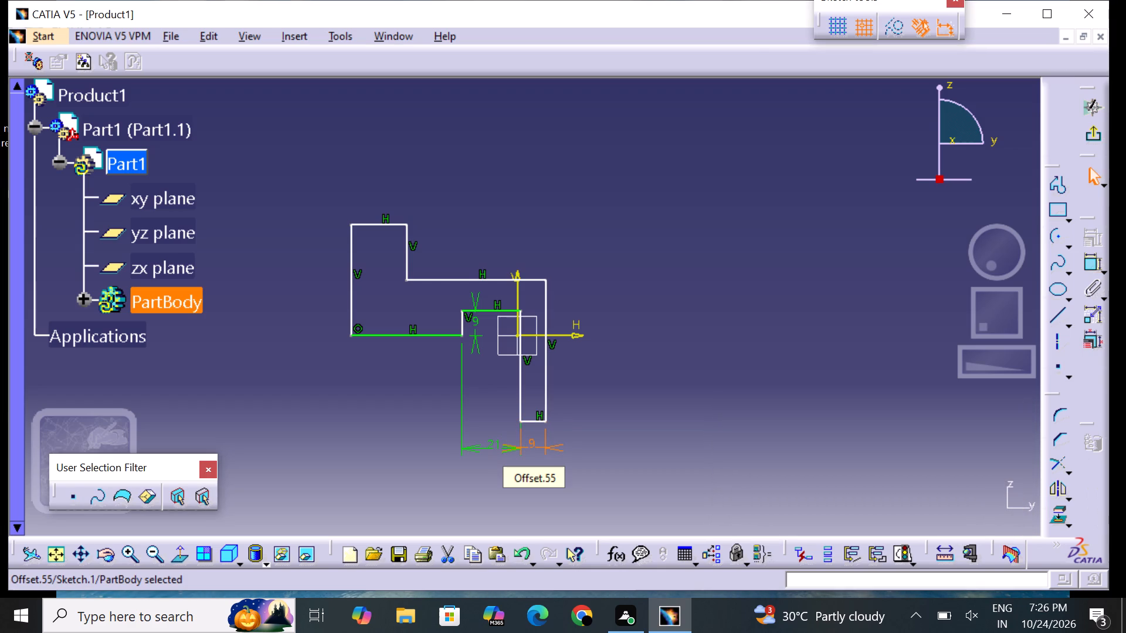
left_click(625, 430)
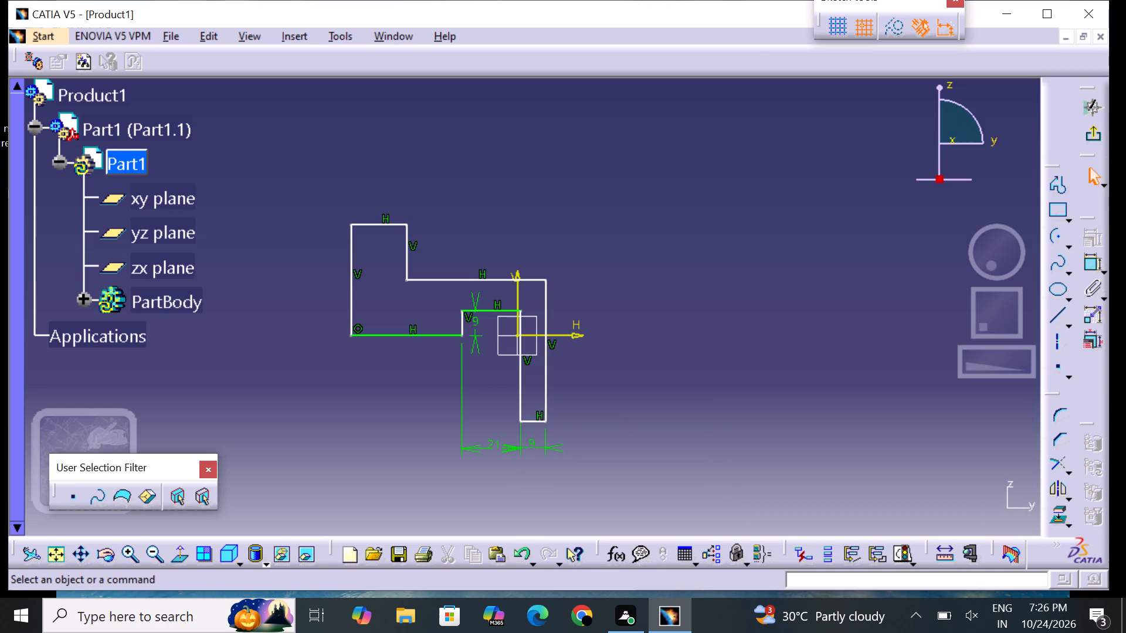
Dimension the horizontal edge lying on the H axis between its end points and set its length to 39 mm.
left_click(1096, 268)
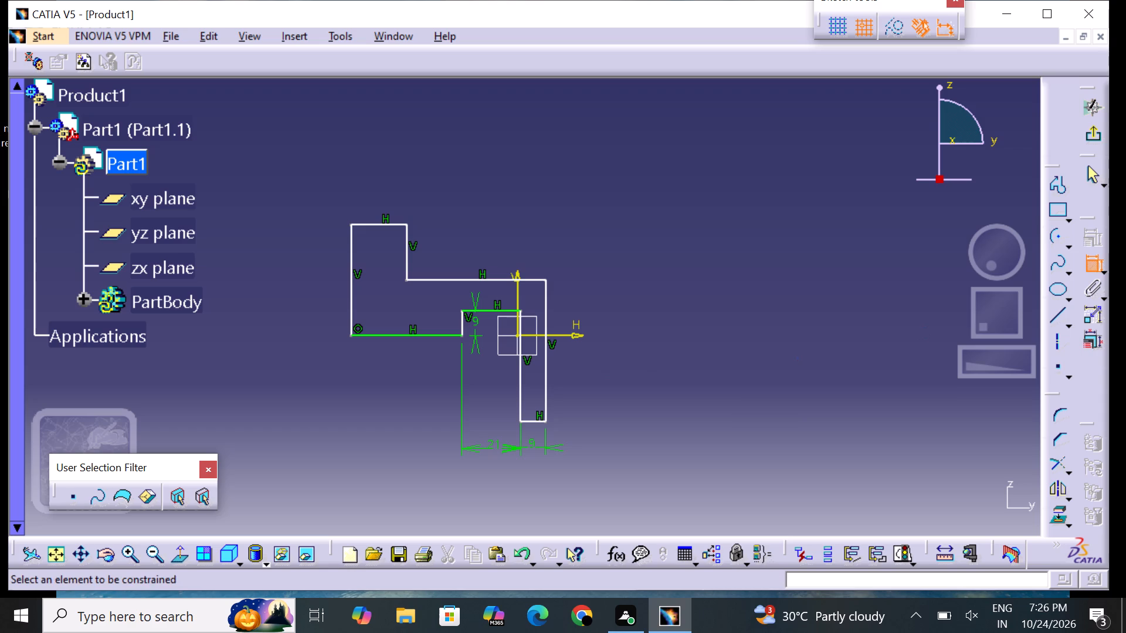
left_click(352, 336)
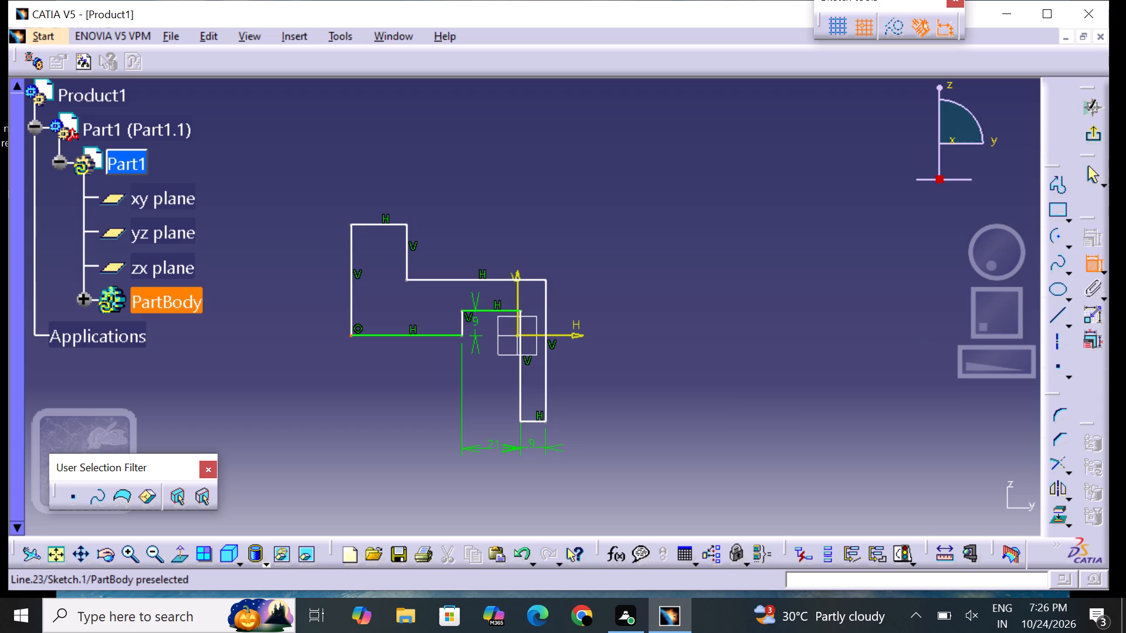
left_click(462, 338)
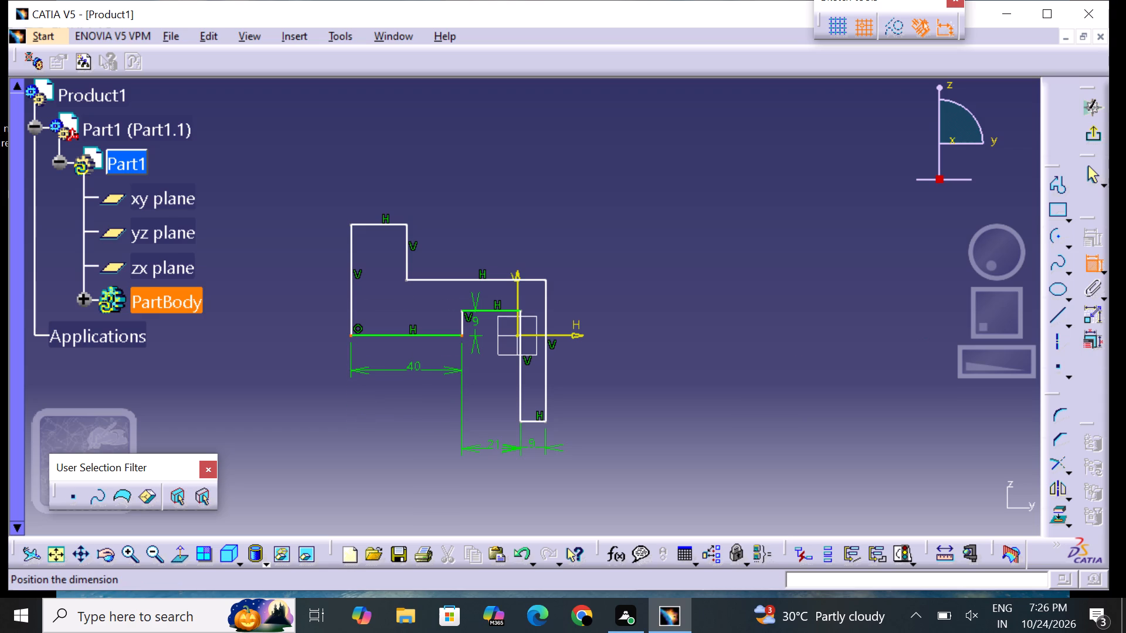
left_click(413, 369)
double_click(413, 369)
key("BackSpace")
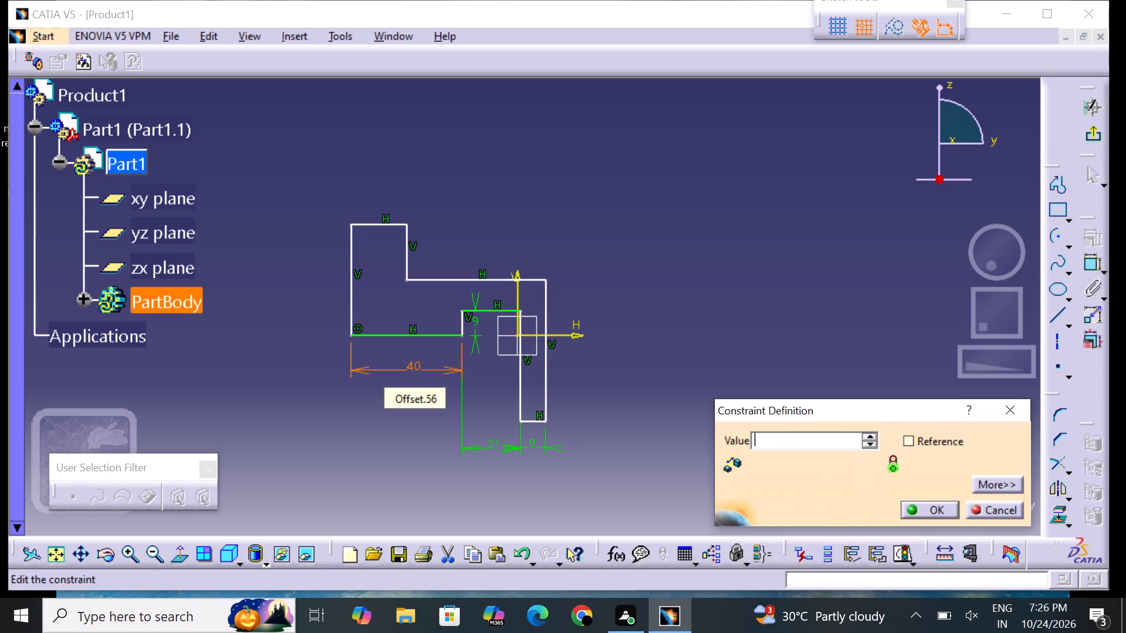
type("39")
key("Return")
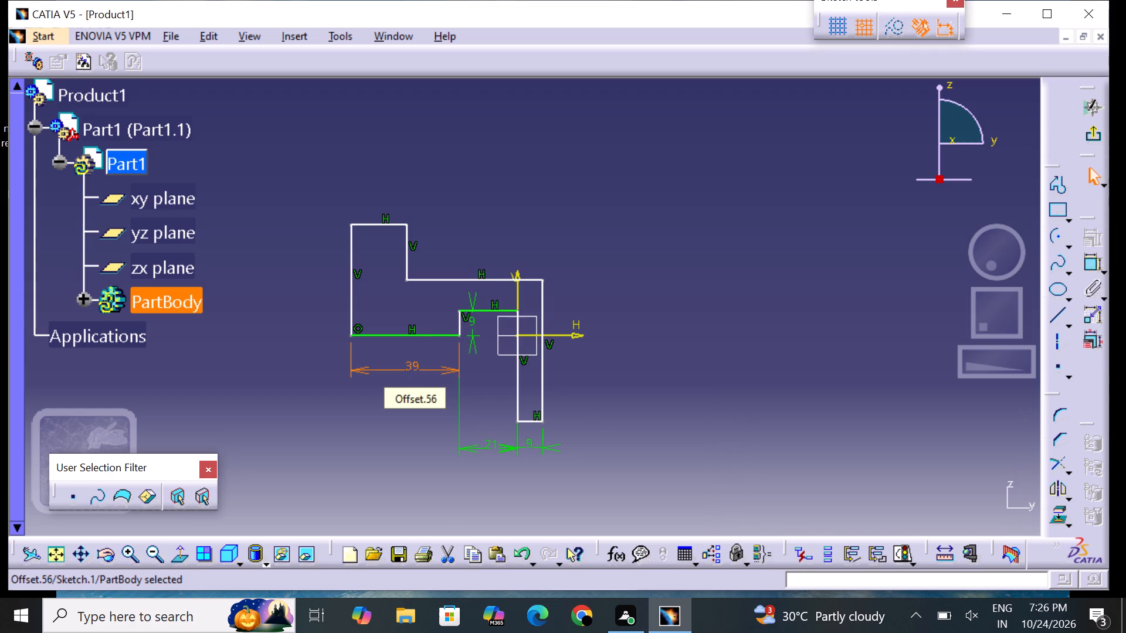
left_click(388, 439)
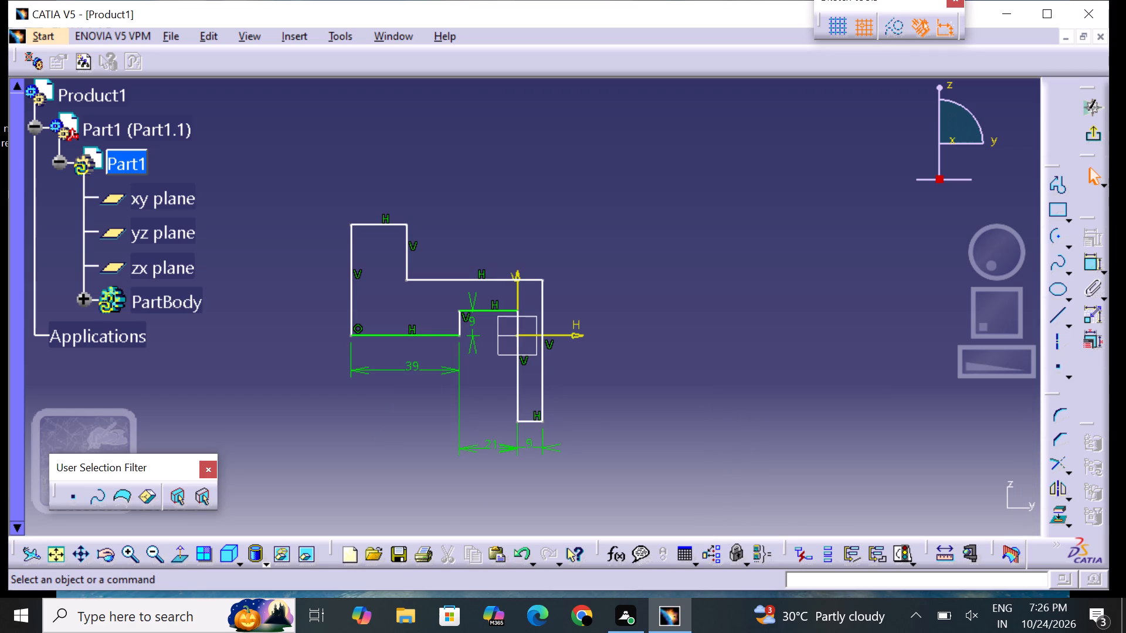
Dimension the profile's leftmost vertical edge between its end points and set its height to 50 mm.
left_click(1088, 263)
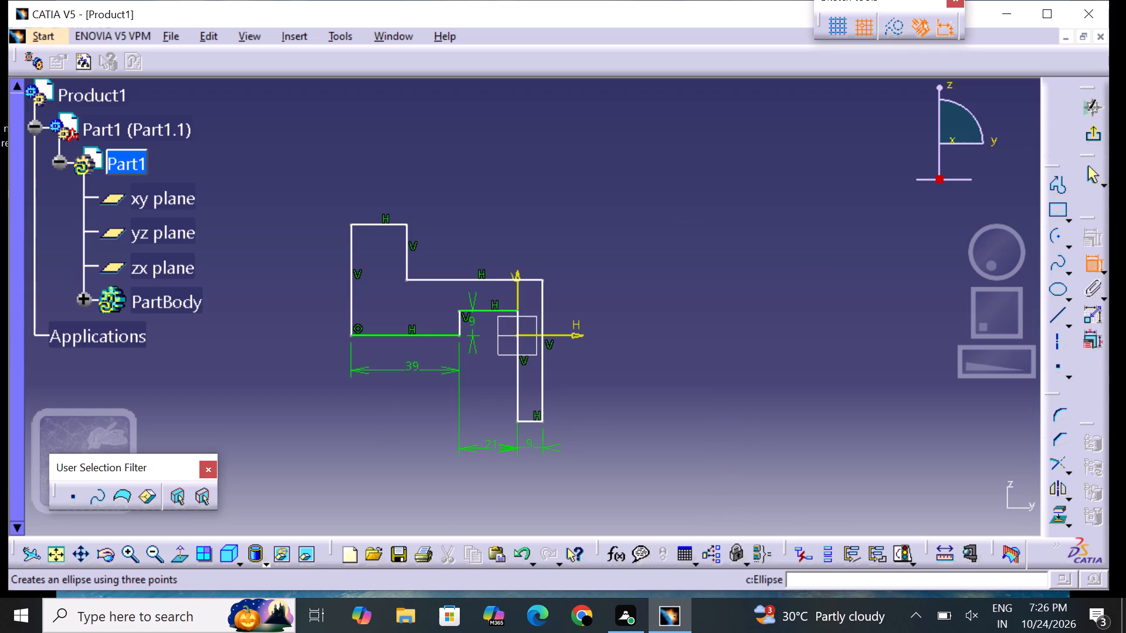
left_click(351, 225)
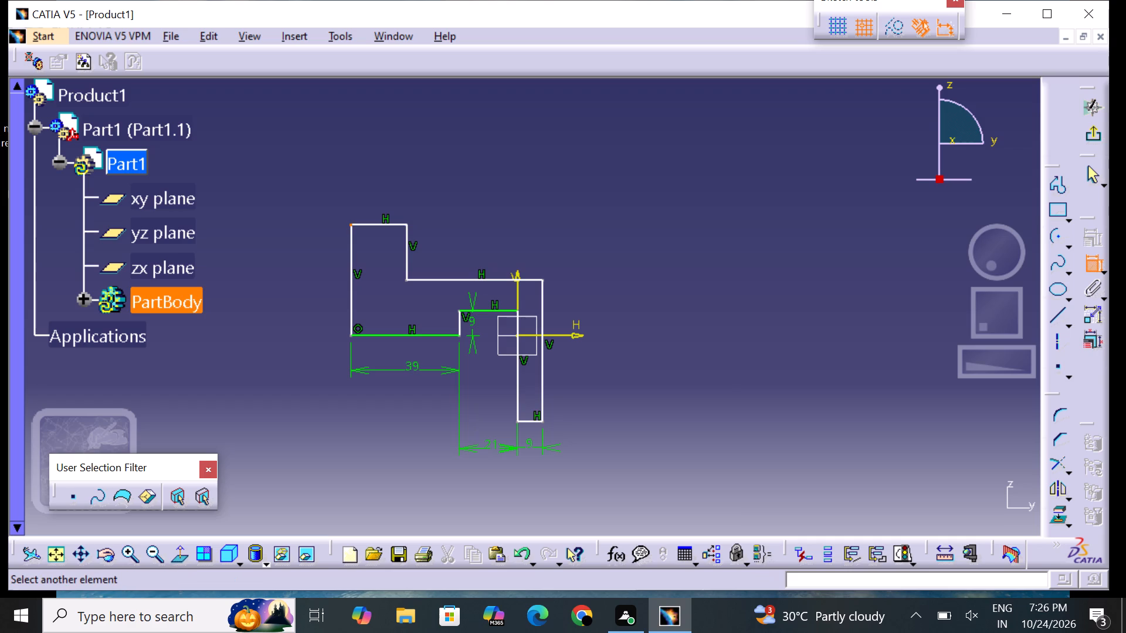
left_click(351, 335)
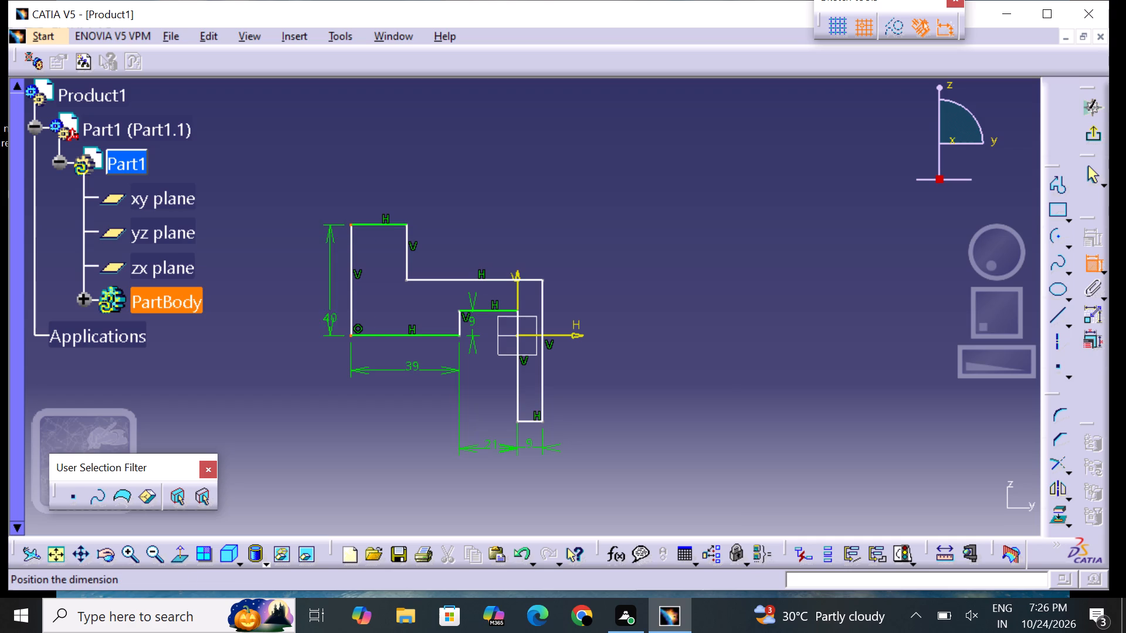
left_click(316, 282)
double_click(316, 282)
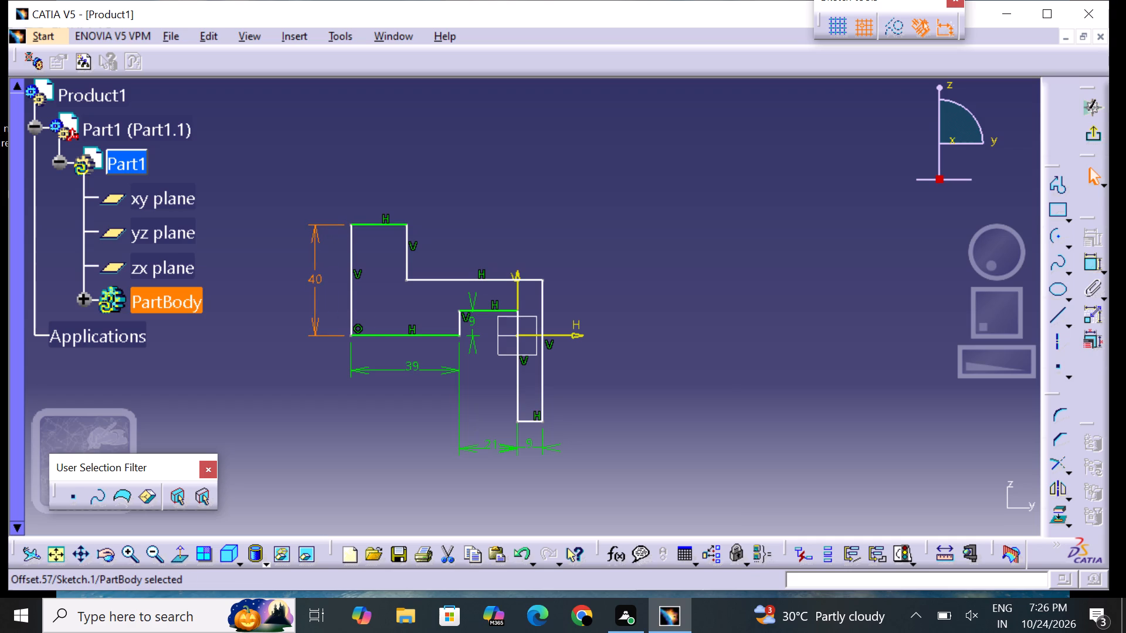
left_click(316, 282)
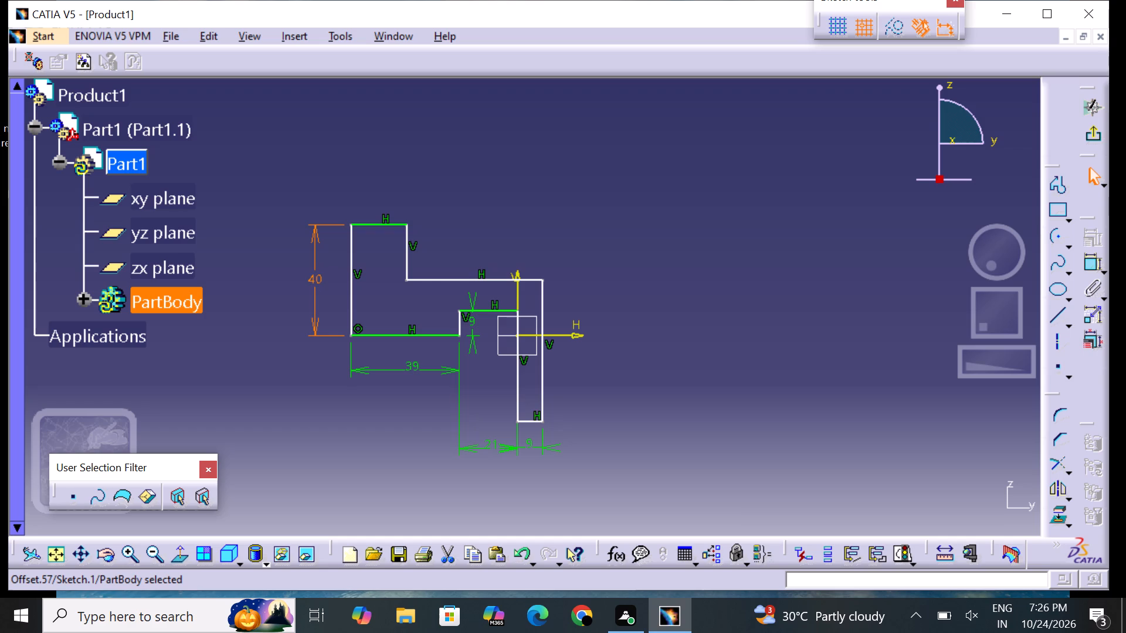
double_click(316, 282)
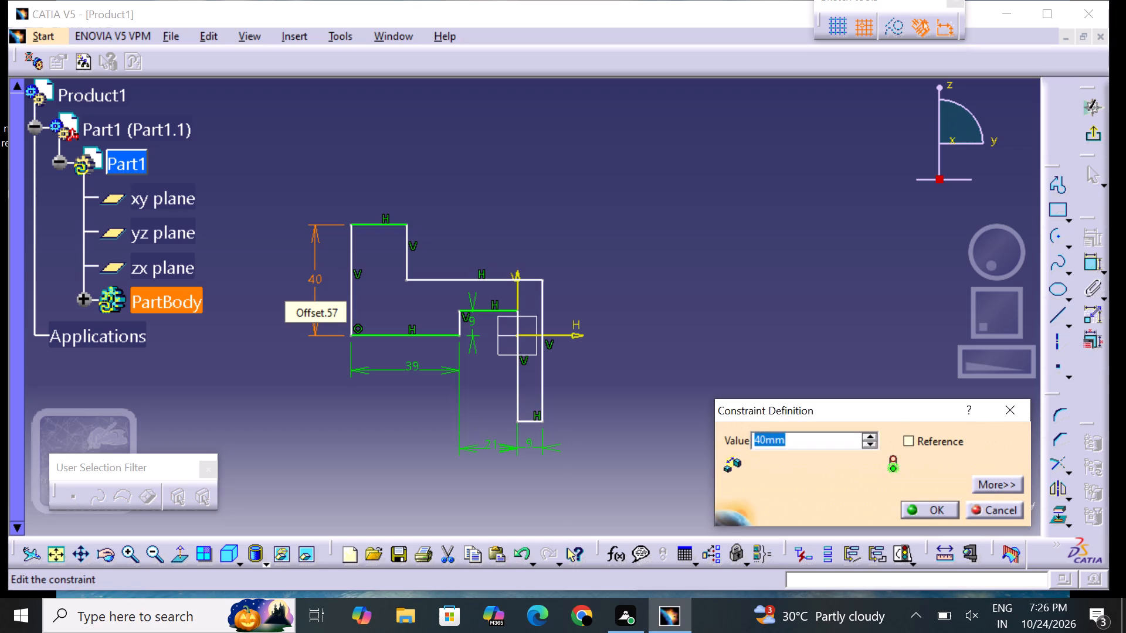
key("BackSpace")
type("50")
key("Return")
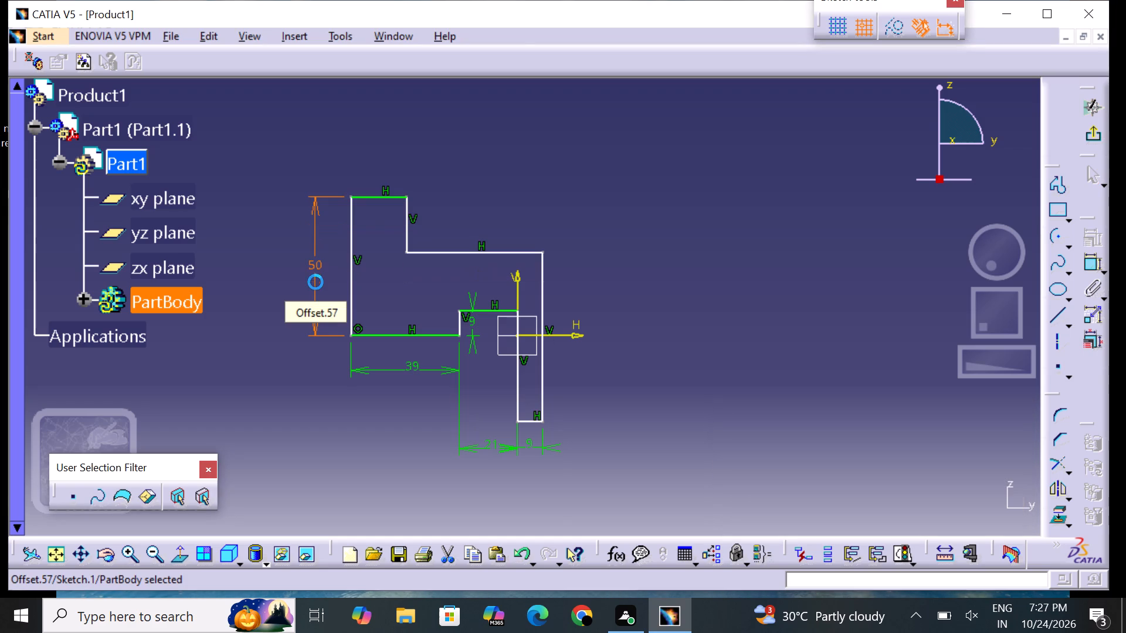
left_click(243, 283)
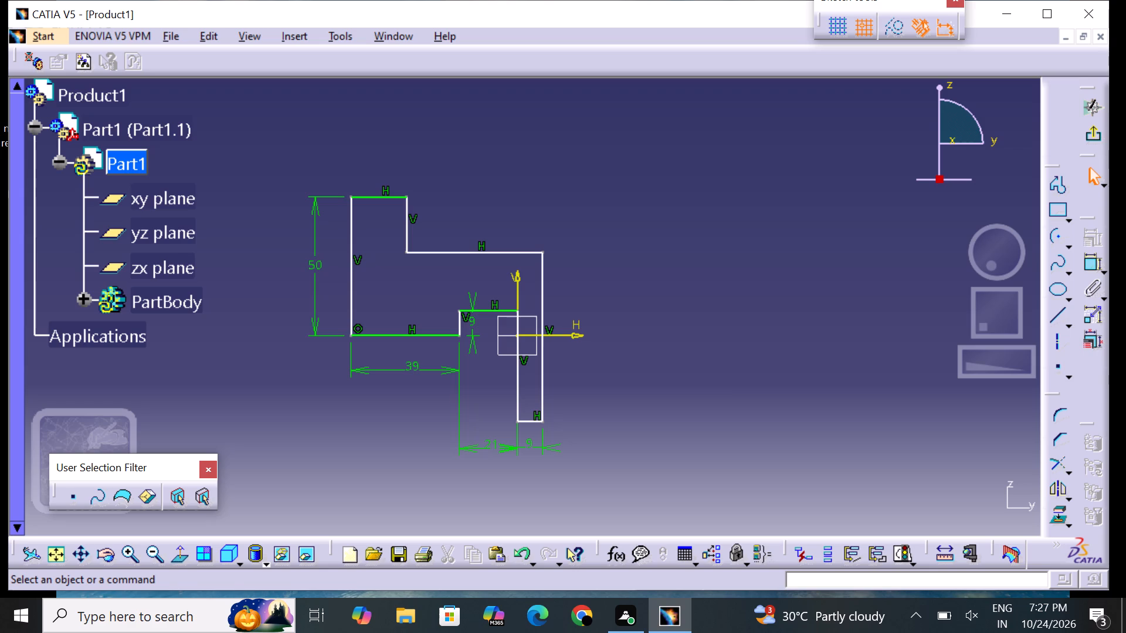
Dimension the height of the downward leg's outer vertical edge, placing the dimension outside the profile.
left_click(1090, 263)
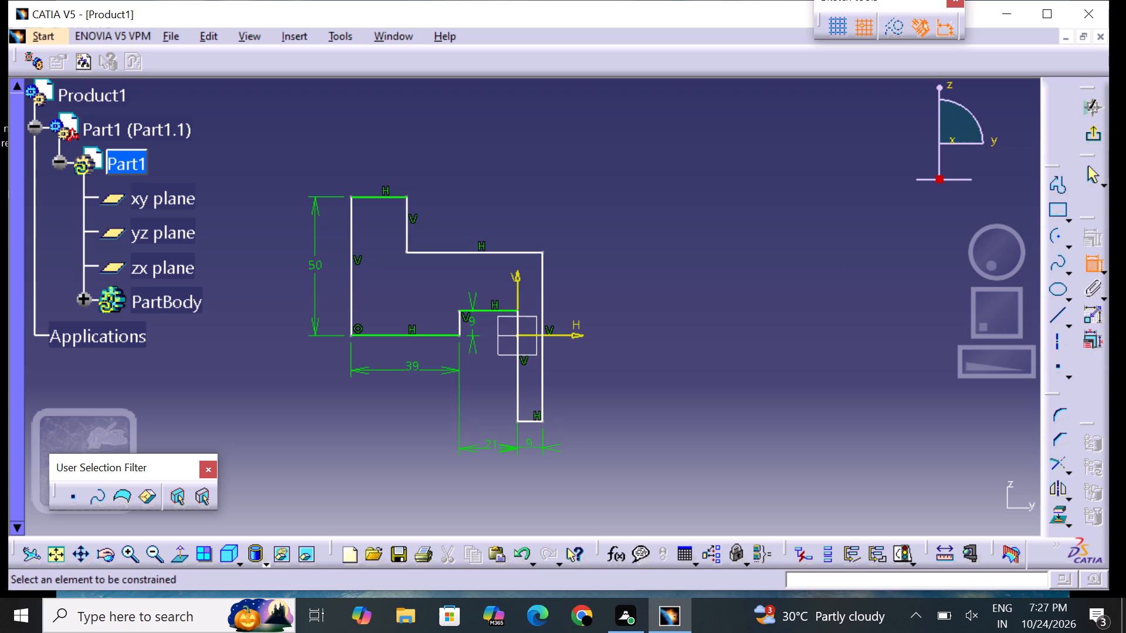
left_click(541, 251)
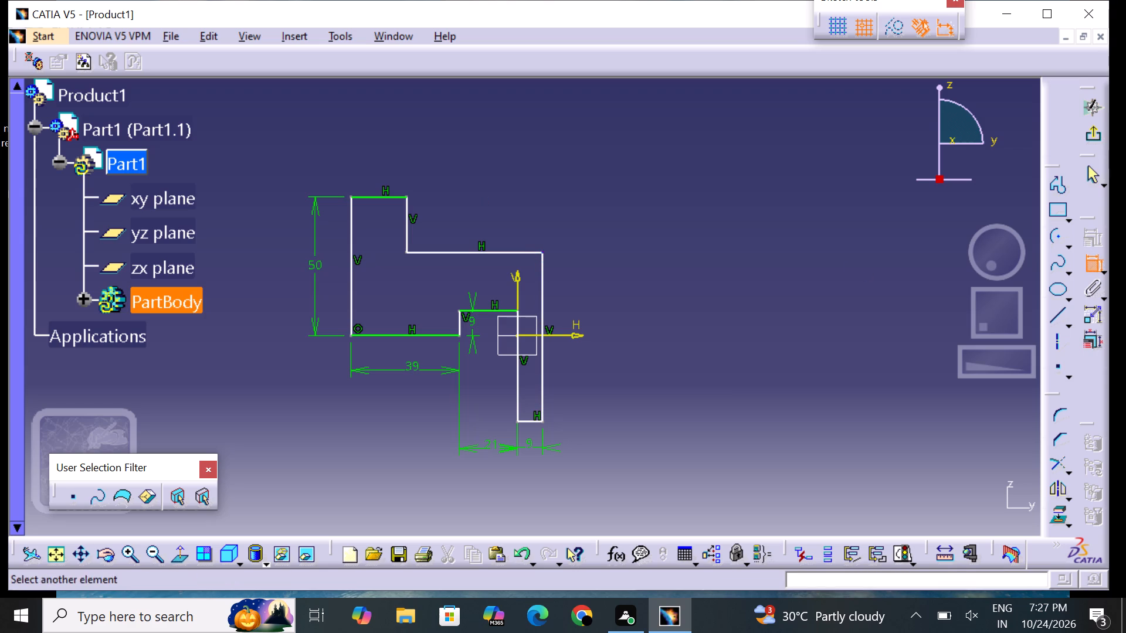
left_click(543, 421)
left_click(616, 341)
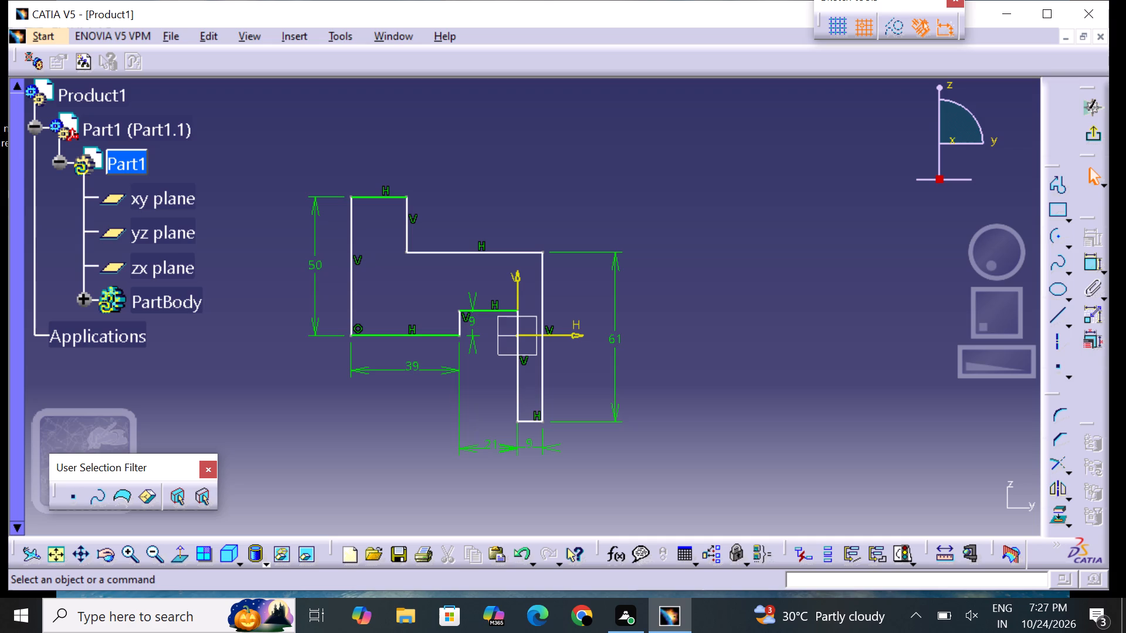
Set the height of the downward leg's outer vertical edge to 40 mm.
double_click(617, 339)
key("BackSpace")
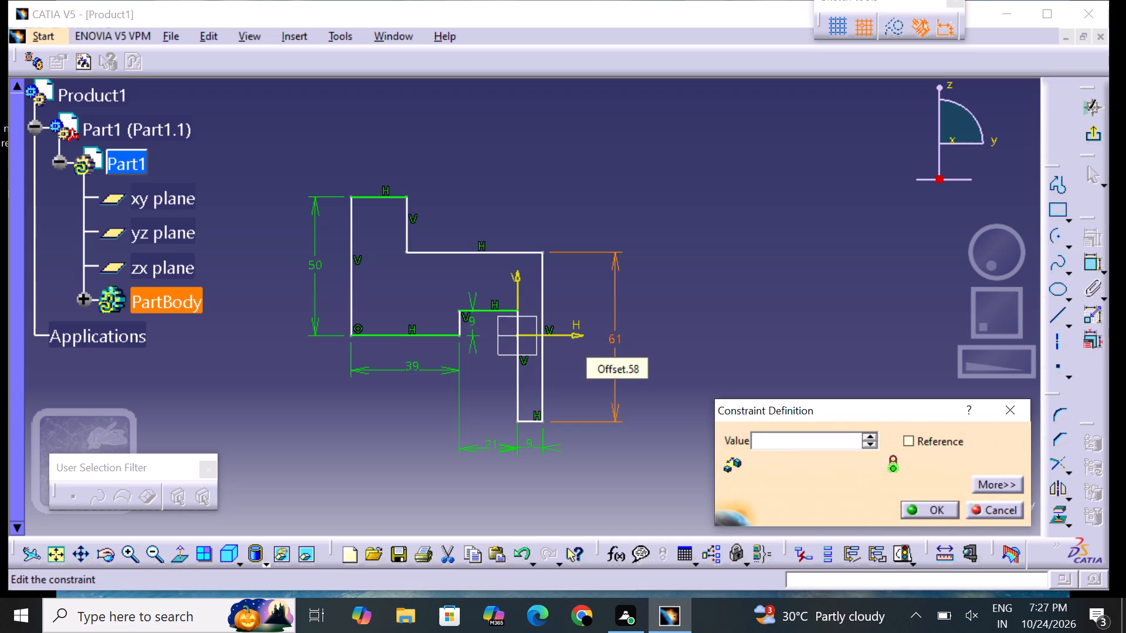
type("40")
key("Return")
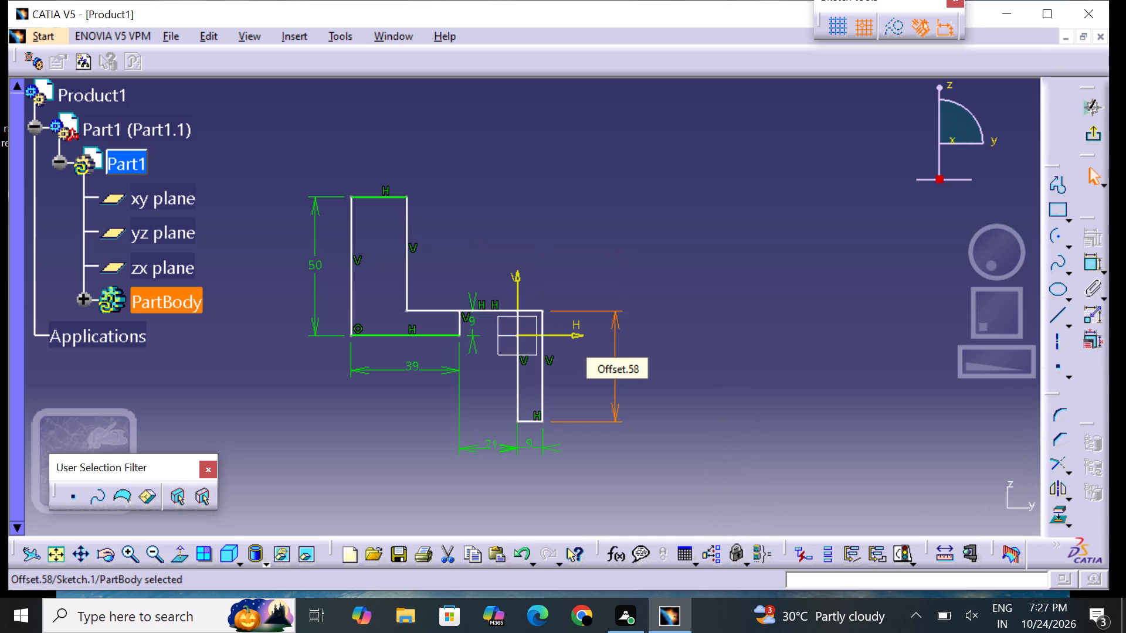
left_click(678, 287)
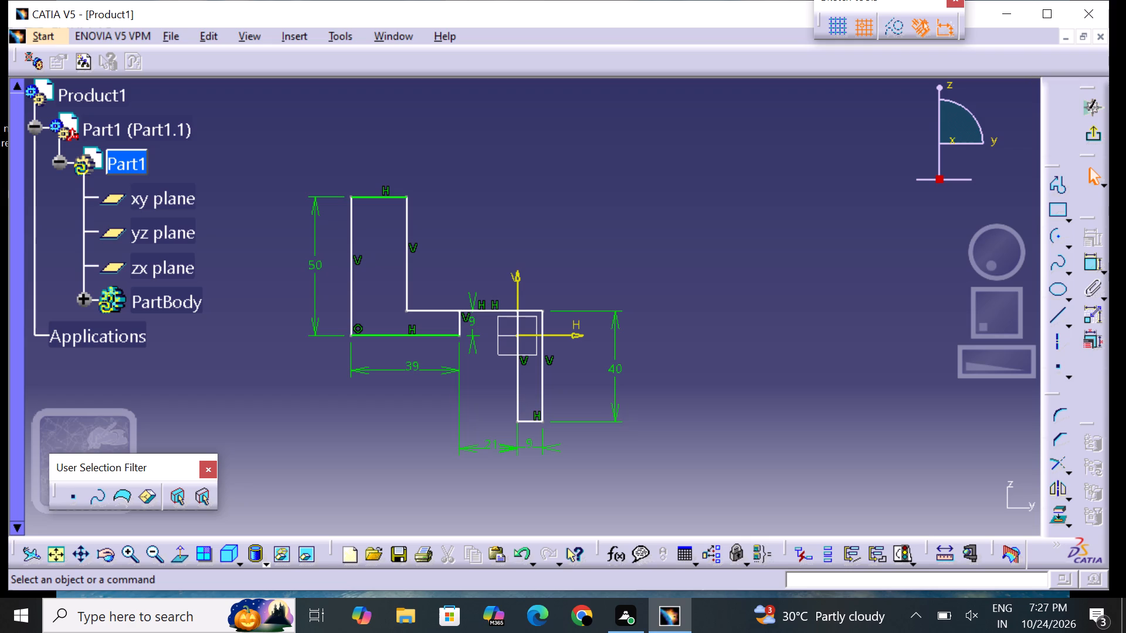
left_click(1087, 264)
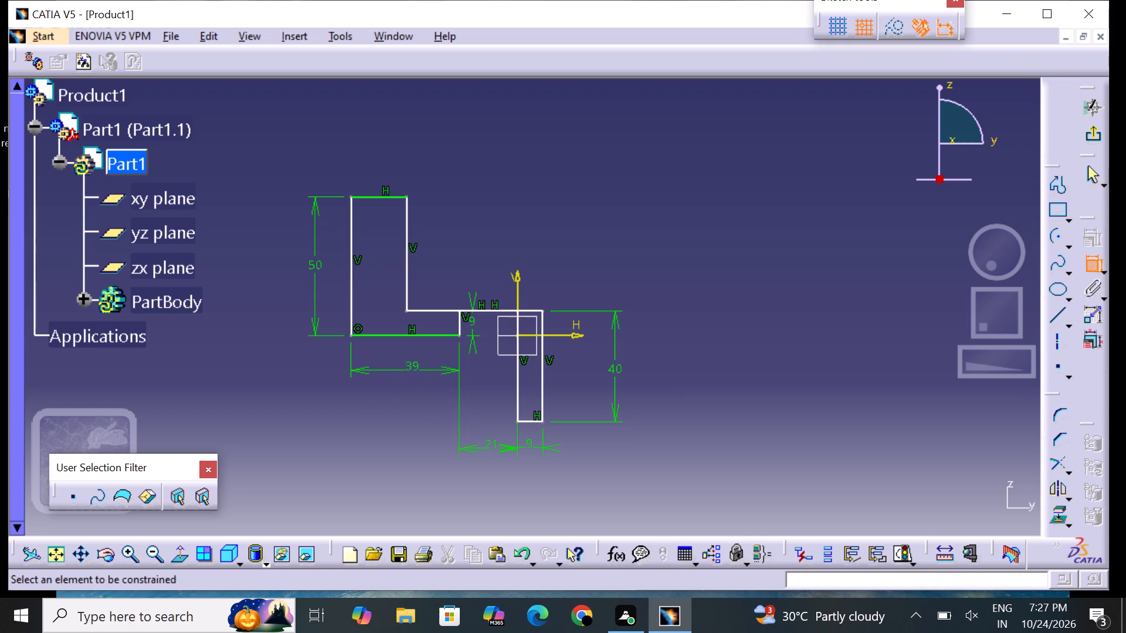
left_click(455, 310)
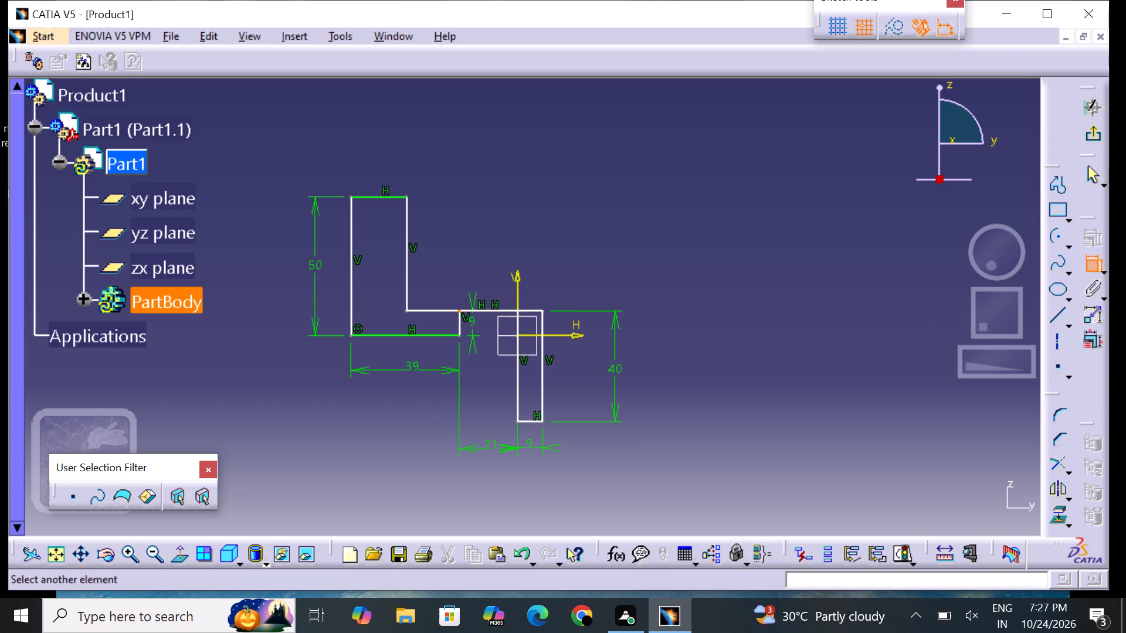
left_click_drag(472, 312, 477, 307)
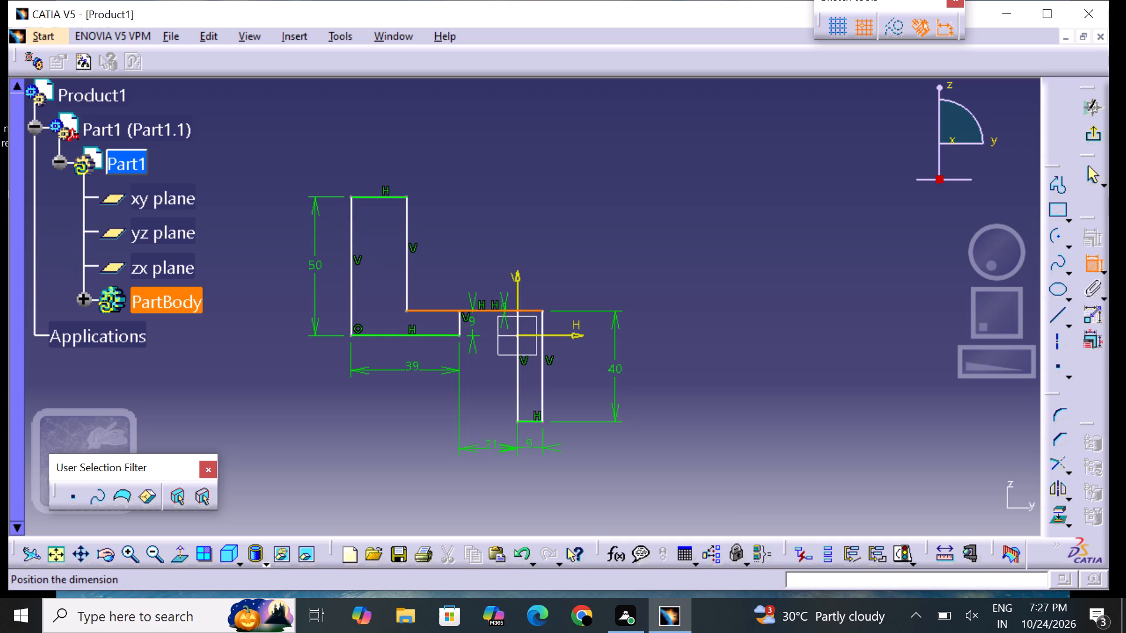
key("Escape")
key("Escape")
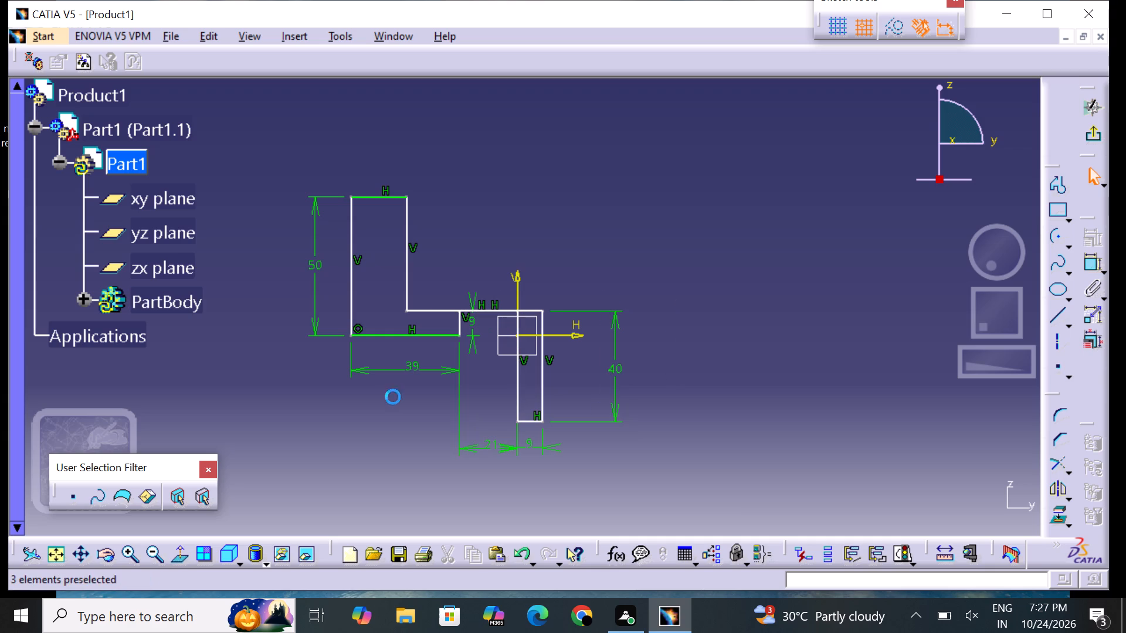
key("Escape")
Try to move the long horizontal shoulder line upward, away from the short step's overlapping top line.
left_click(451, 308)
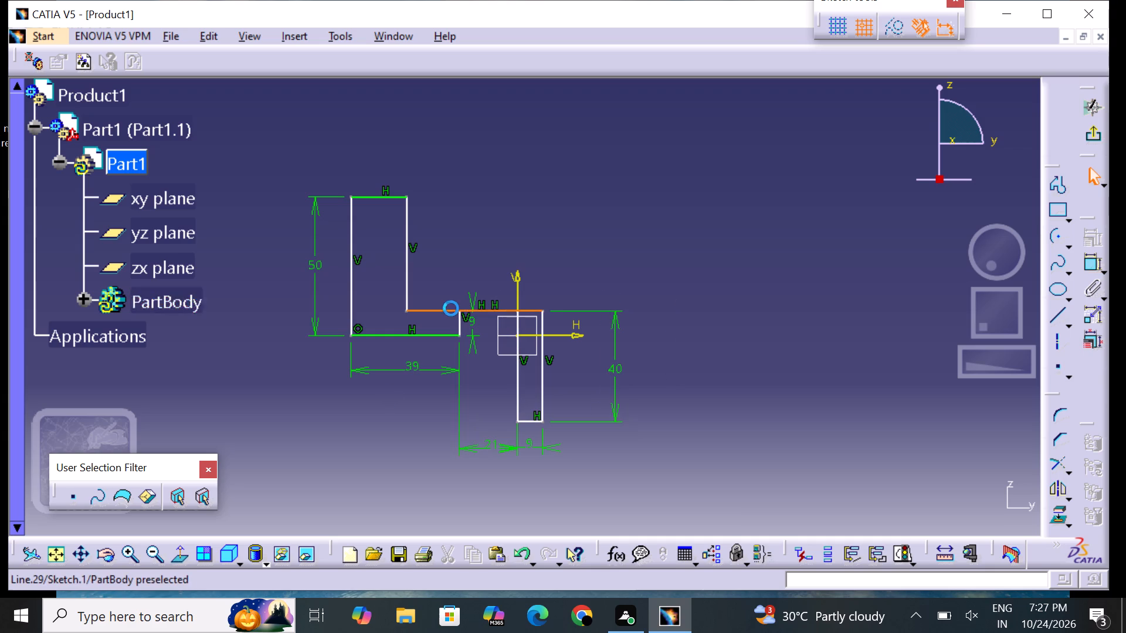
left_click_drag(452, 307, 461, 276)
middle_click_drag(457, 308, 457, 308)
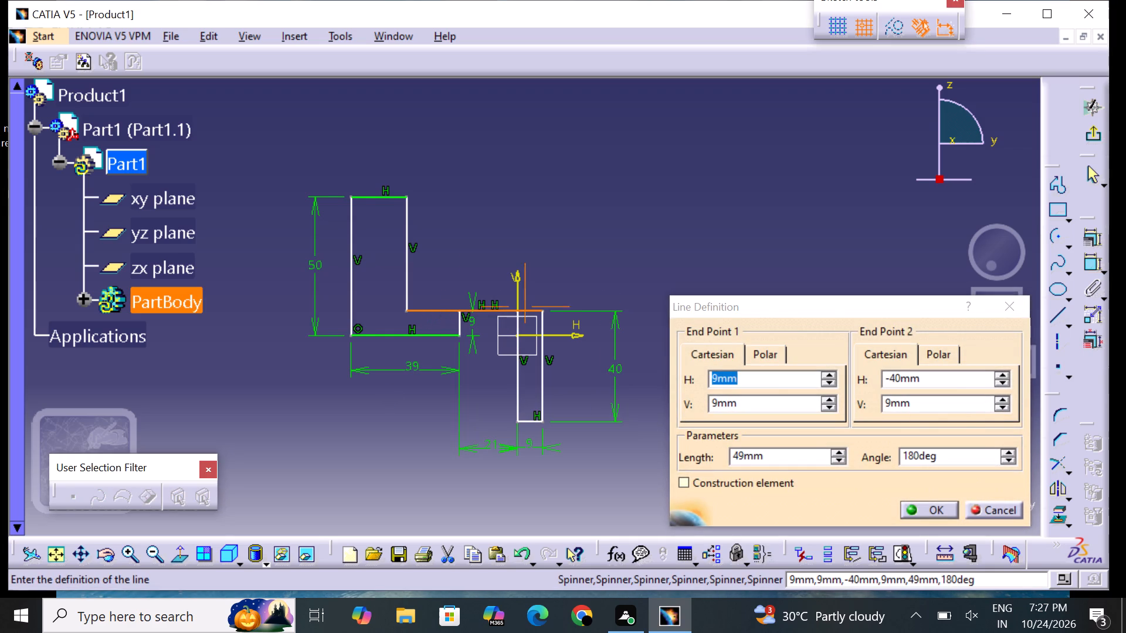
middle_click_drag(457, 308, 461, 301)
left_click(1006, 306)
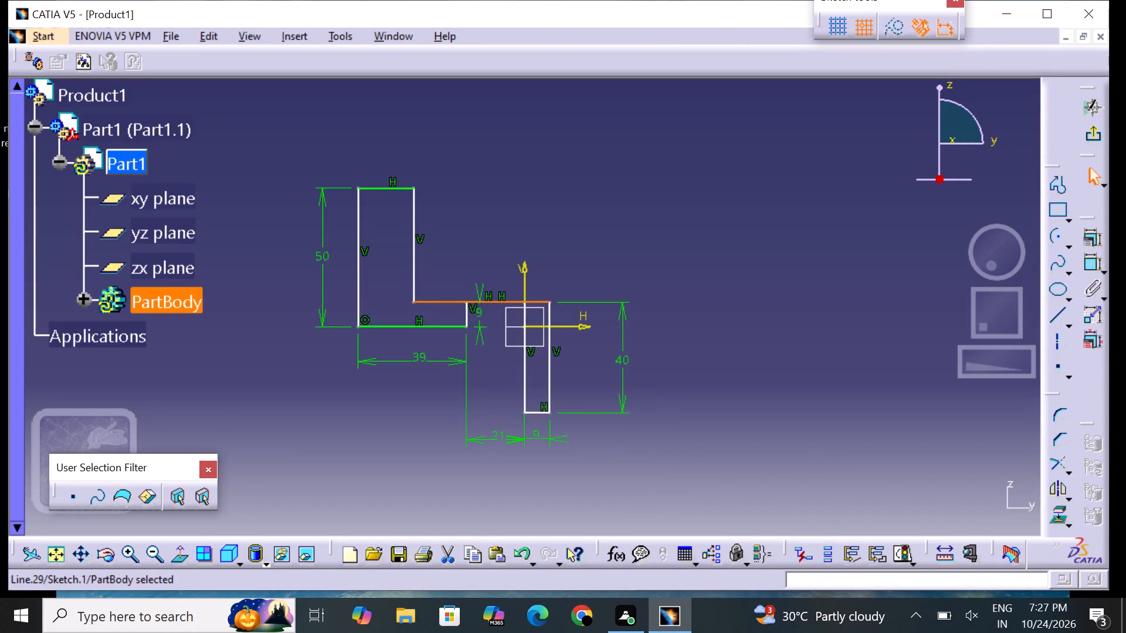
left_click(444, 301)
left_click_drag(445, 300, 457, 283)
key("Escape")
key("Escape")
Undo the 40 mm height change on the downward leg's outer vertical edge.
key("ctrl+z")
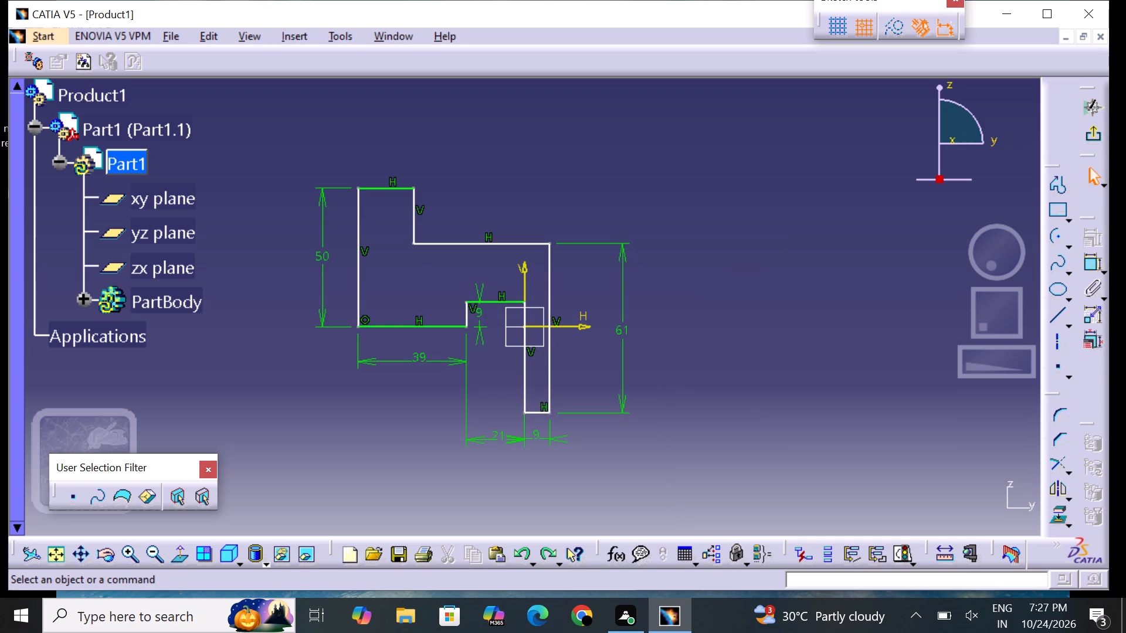
Dimension the vertical distance between the long shoulder line and the short step's top line, and set it to 9 mm.
left_click(1098, 265)
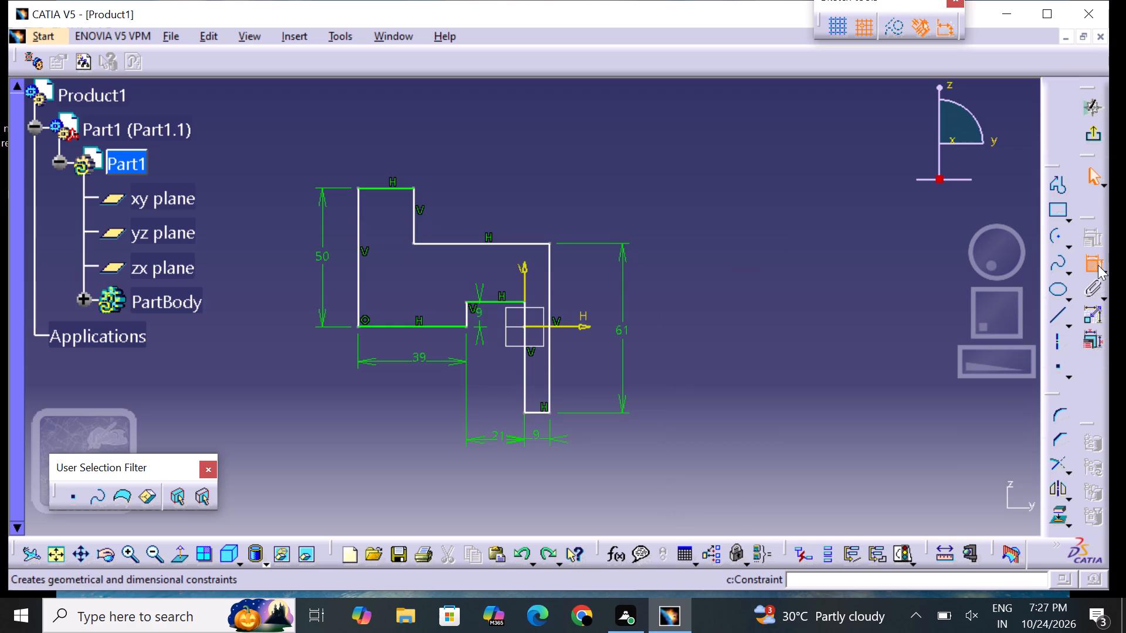
left_click(480, 243)
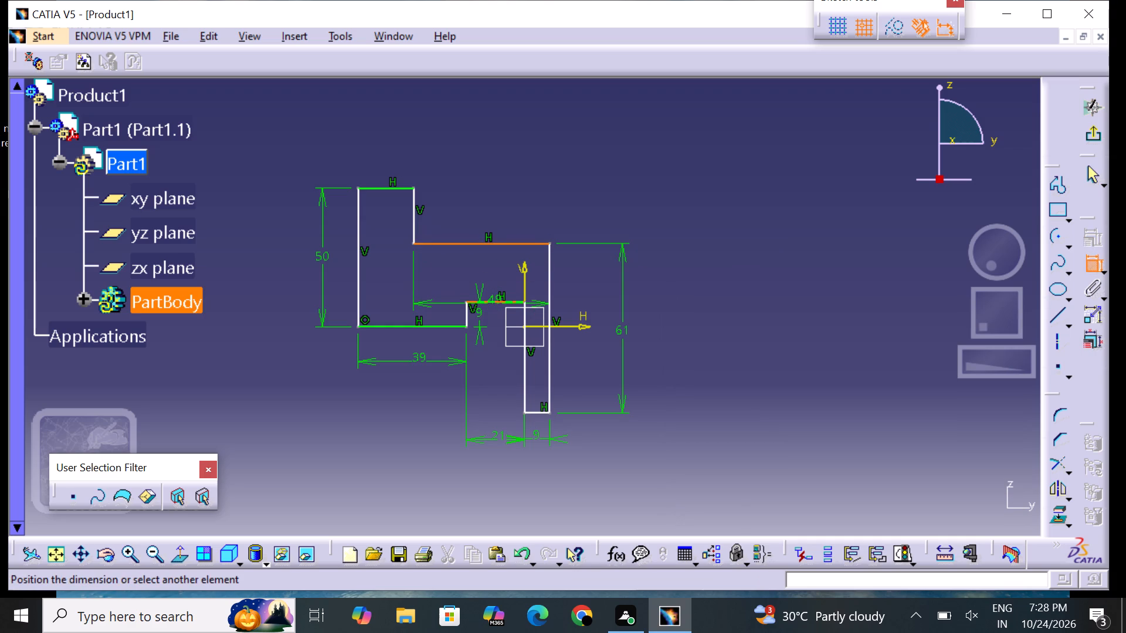
left_click(498, 301)
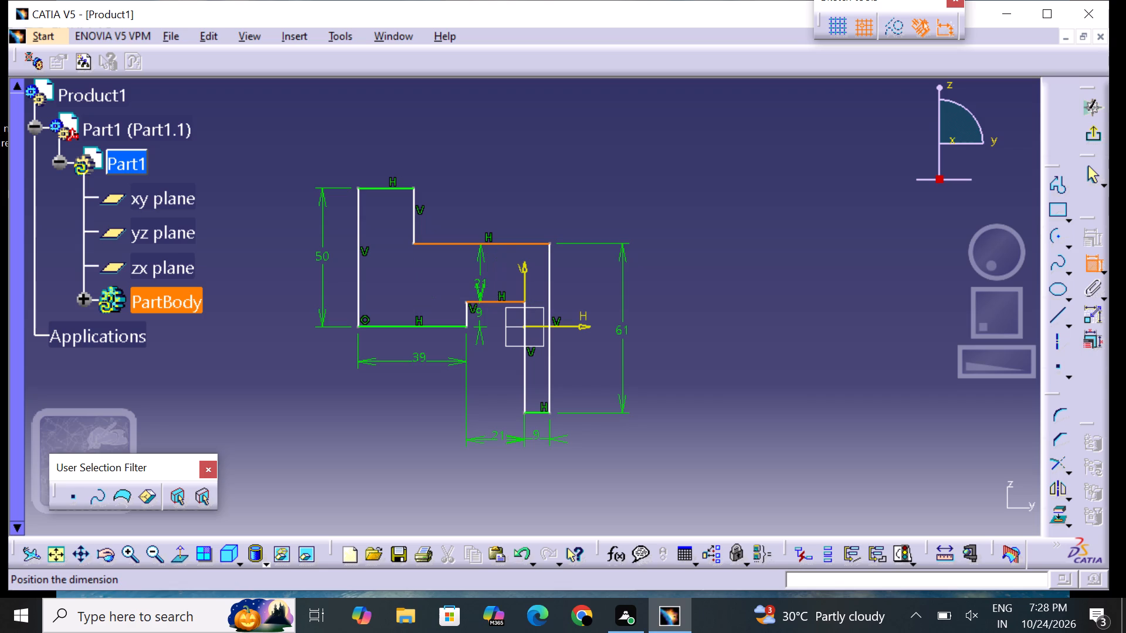
left_click(460, 278)
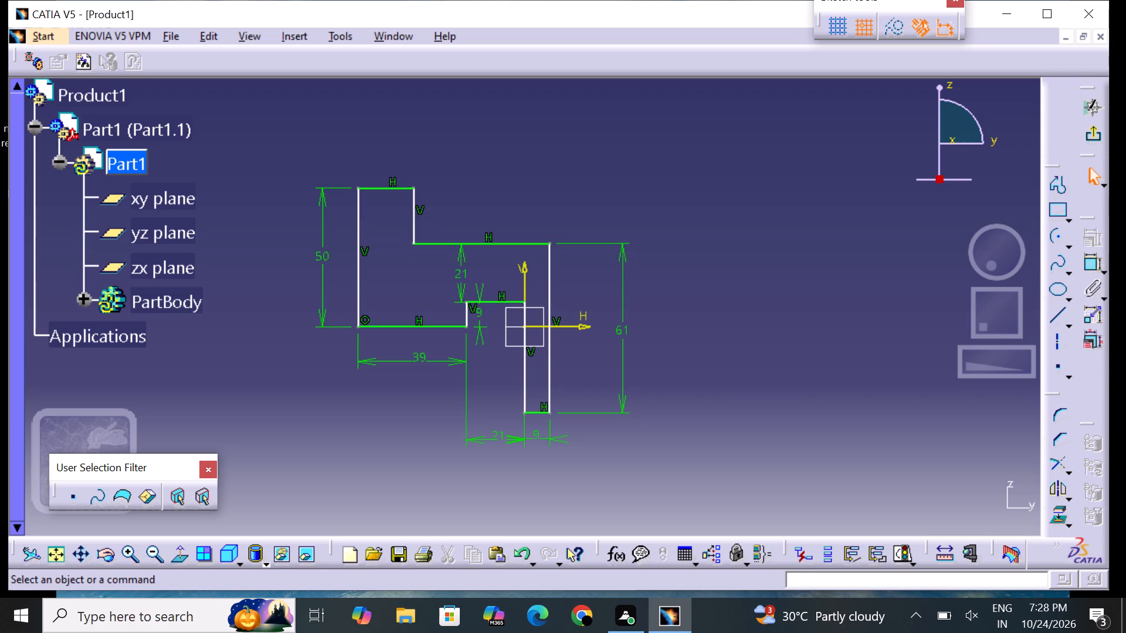
double_click(462, 277)
key("BackSpace")
key("9")
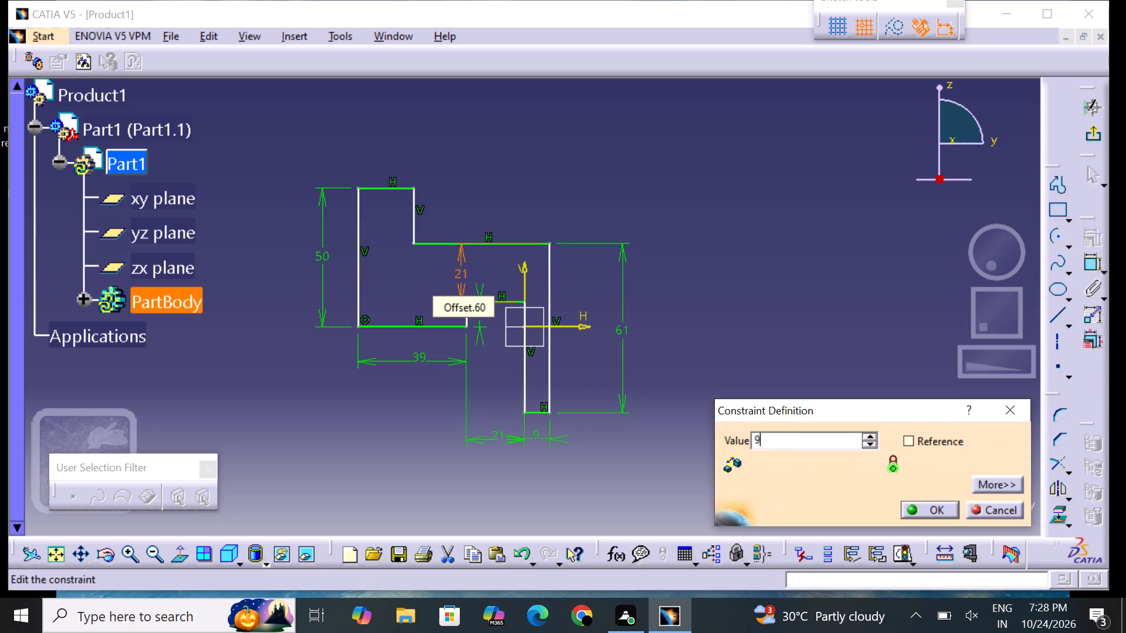
key("Return")
left_click(785, 206)
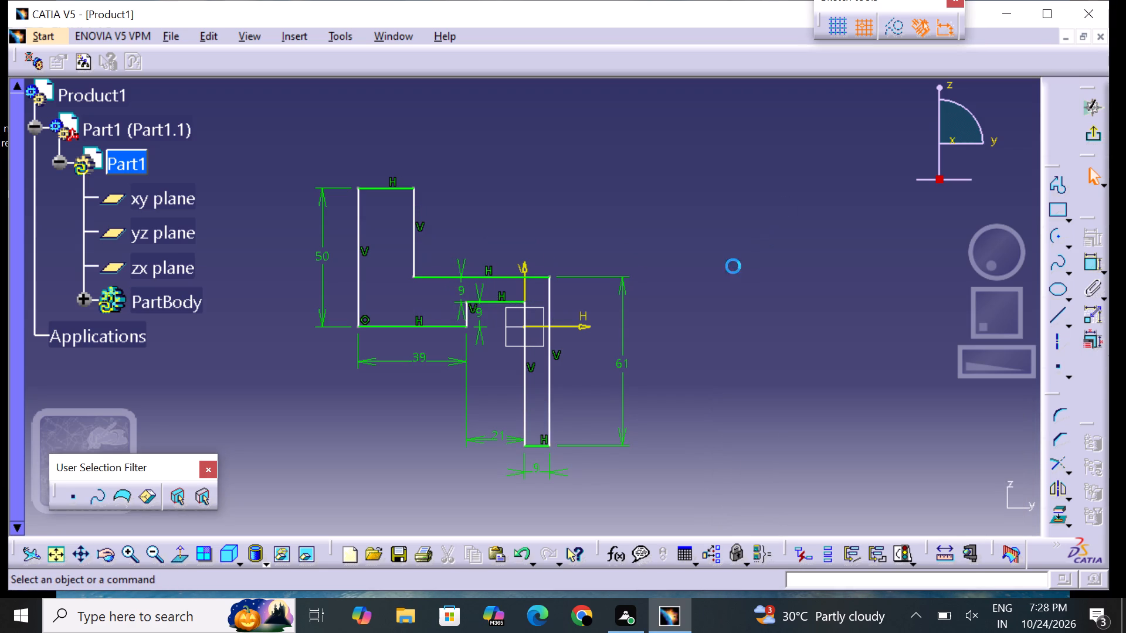
Set the height of the downward leg's outer vertical edge to 40 mm.
double_click(618, 362)
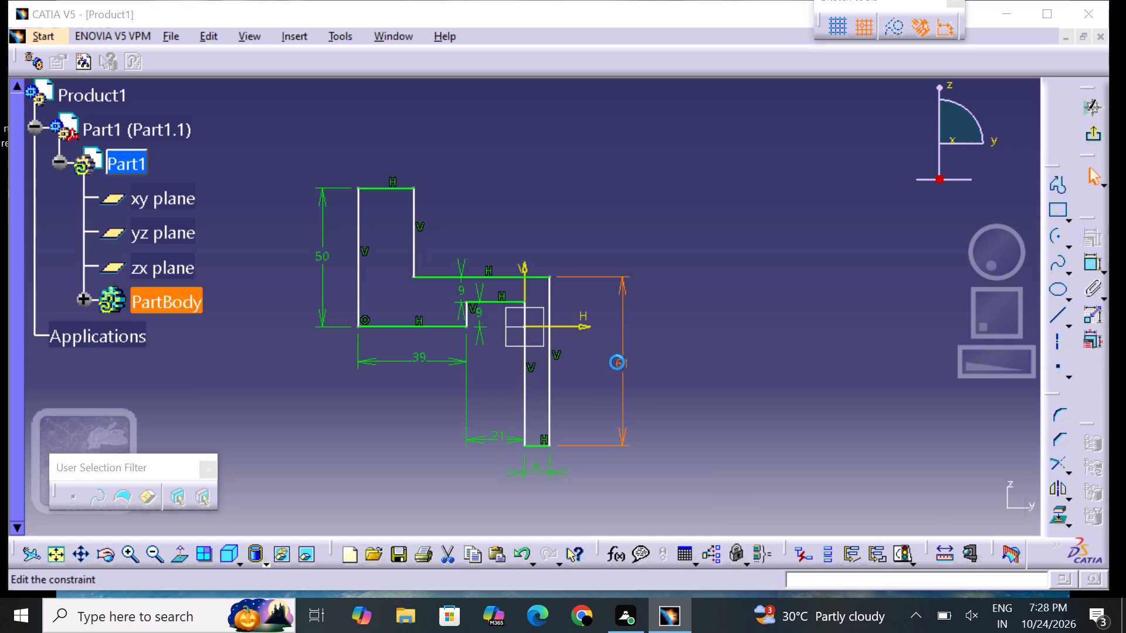
key("BackSpace")
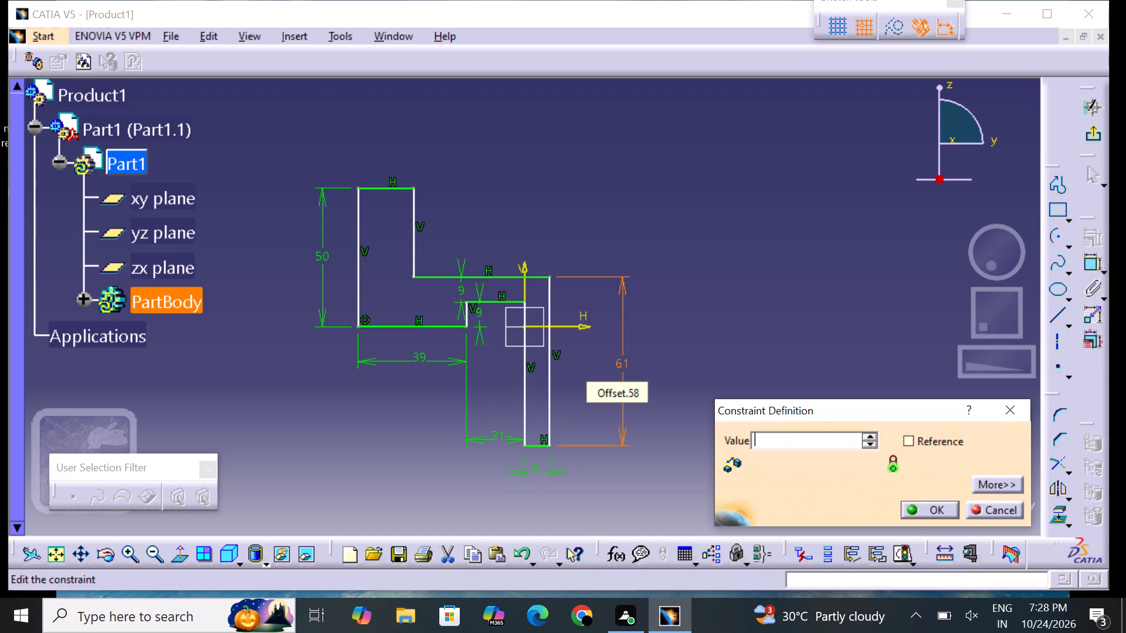
type("4O0")
key("BackSpace")
key("Return")
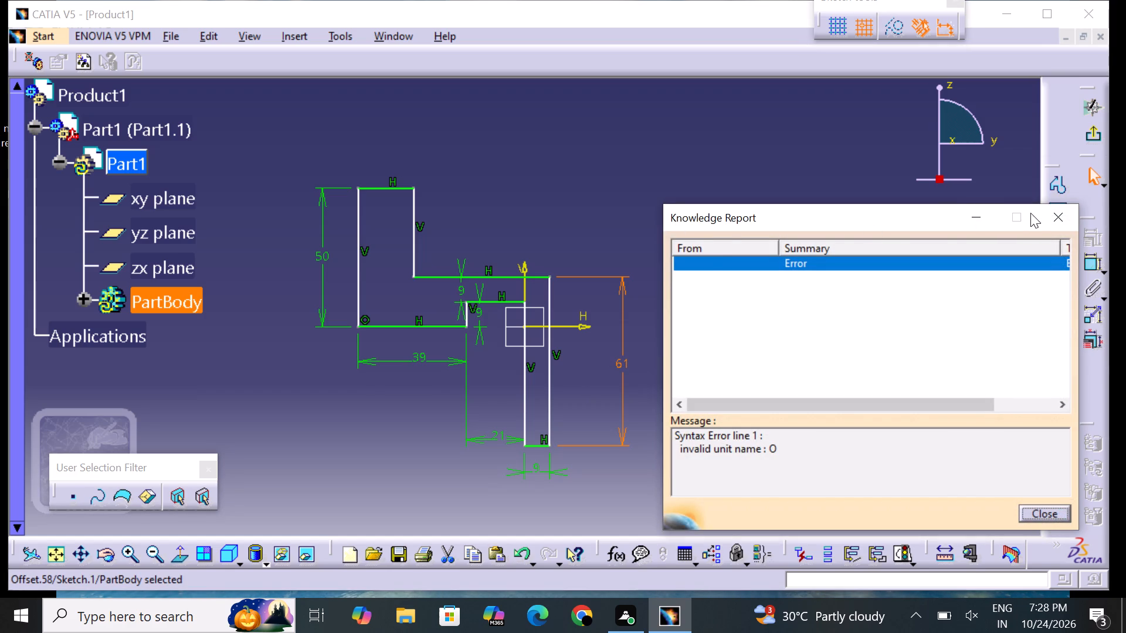
left_click(1050, 209)
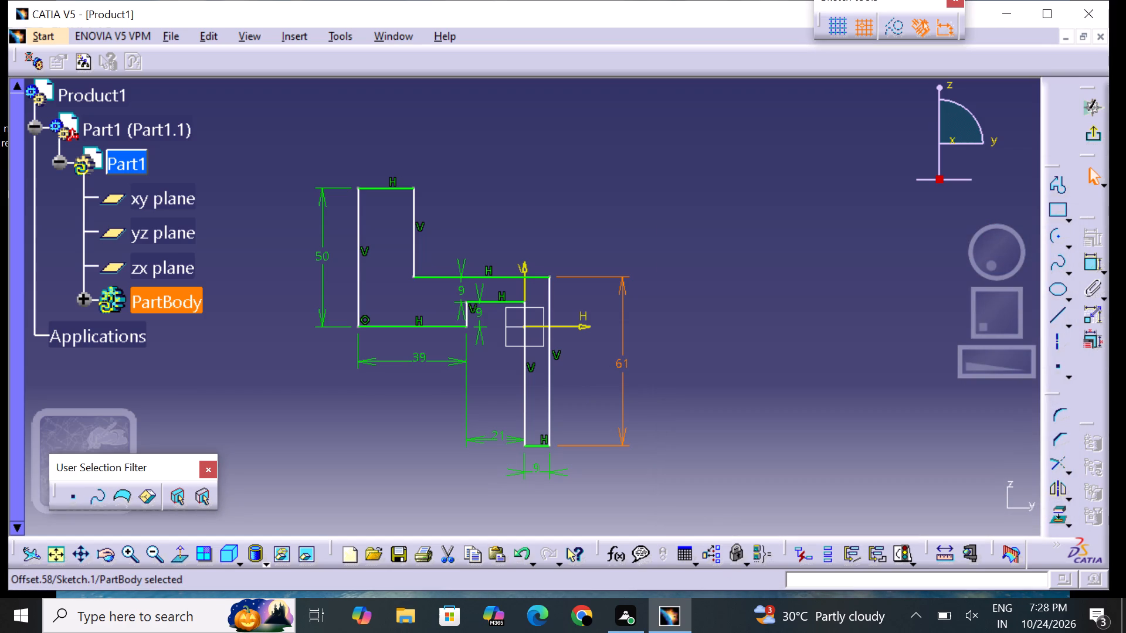
double_click(621, 356)
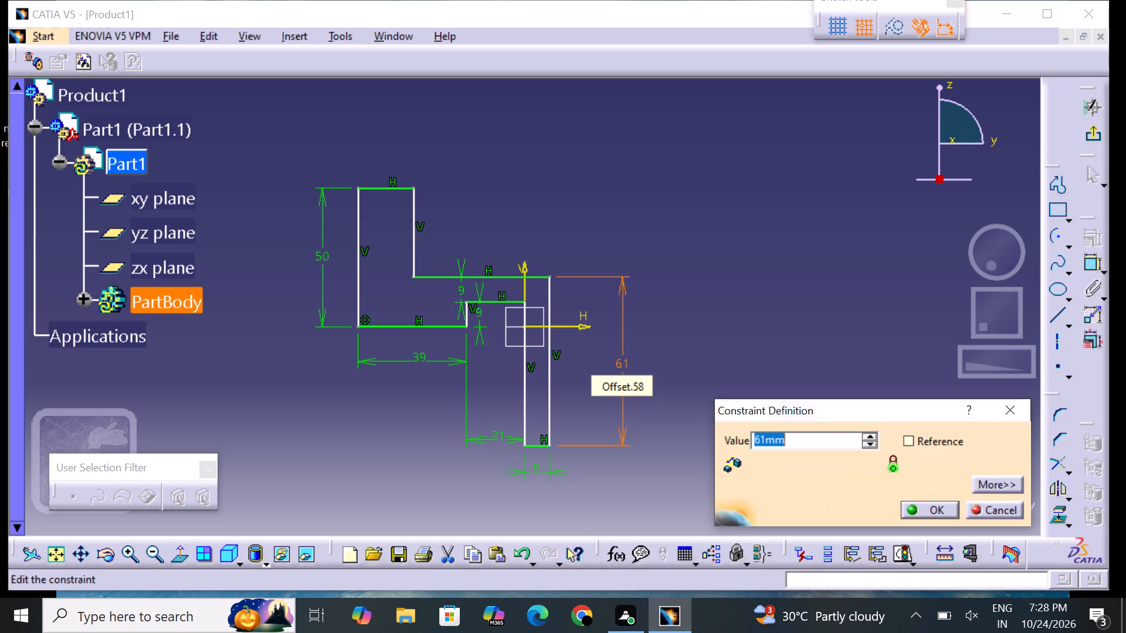
key("BackSpace")
key("4")
key("0")
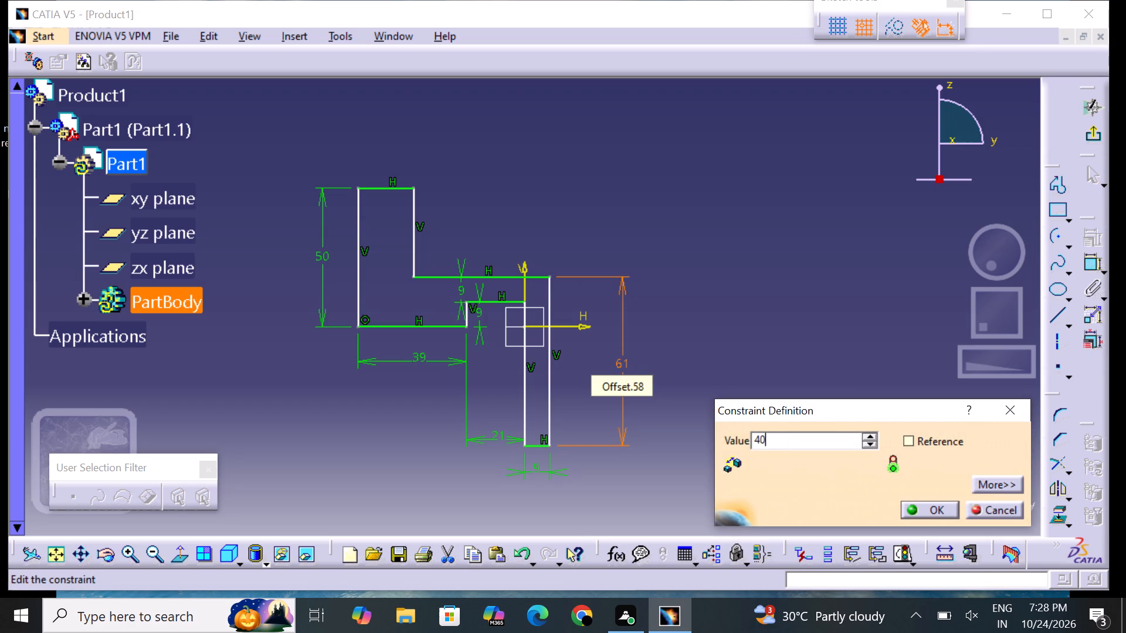
key("Return")
left_click(676, 322)
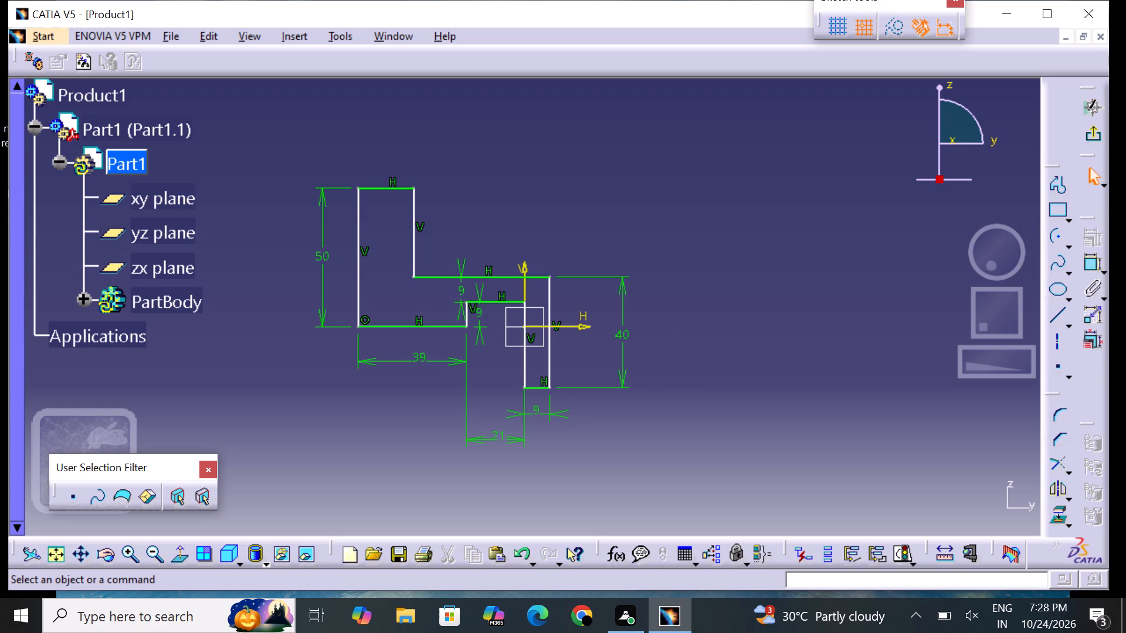
Dimension the vertical distance between the long shoulder line and the profile's 39 mm lower horizontal line.
middle_click_drag(687, 315, 820, 309)
scroll(691, 313, "up", 1)
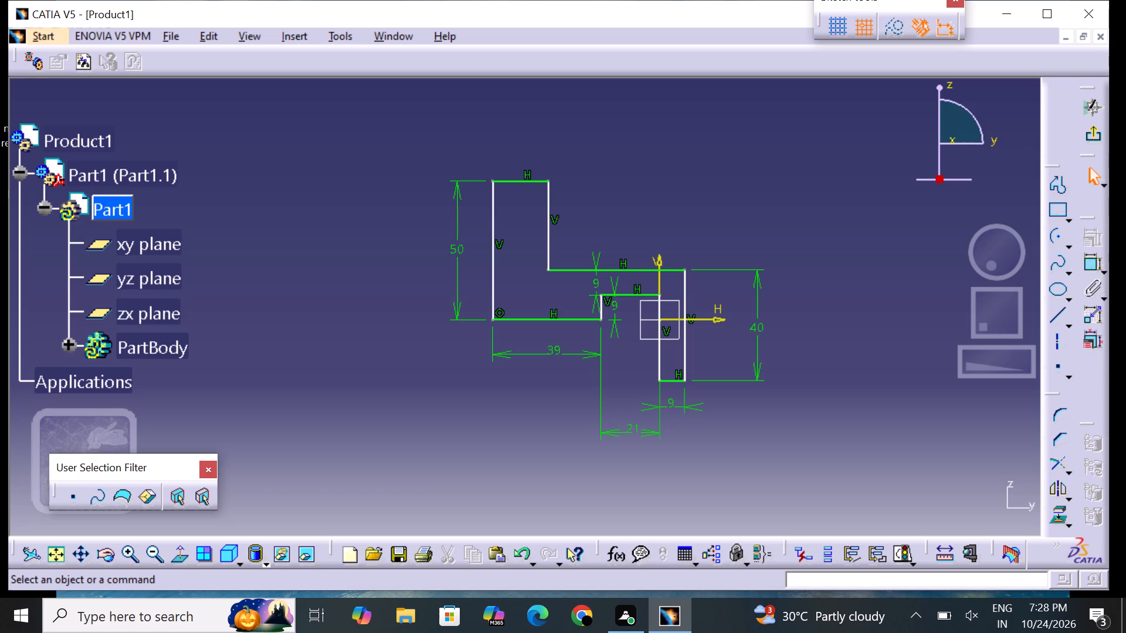
left_click(1091, 261)
left_click(562, 269)
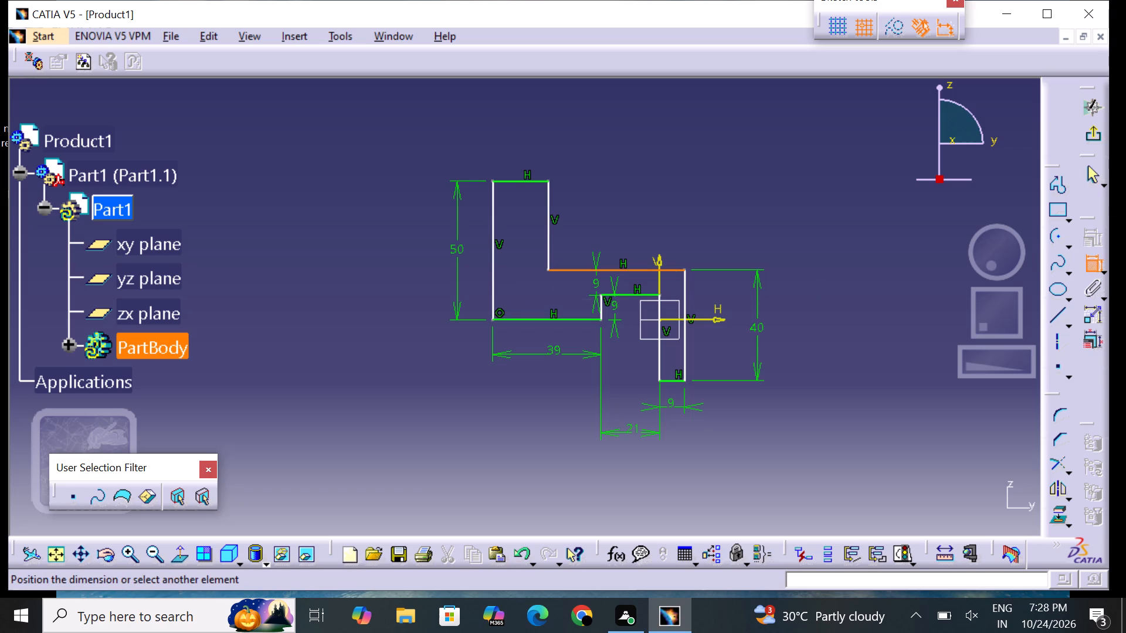
left_click(569, 319)
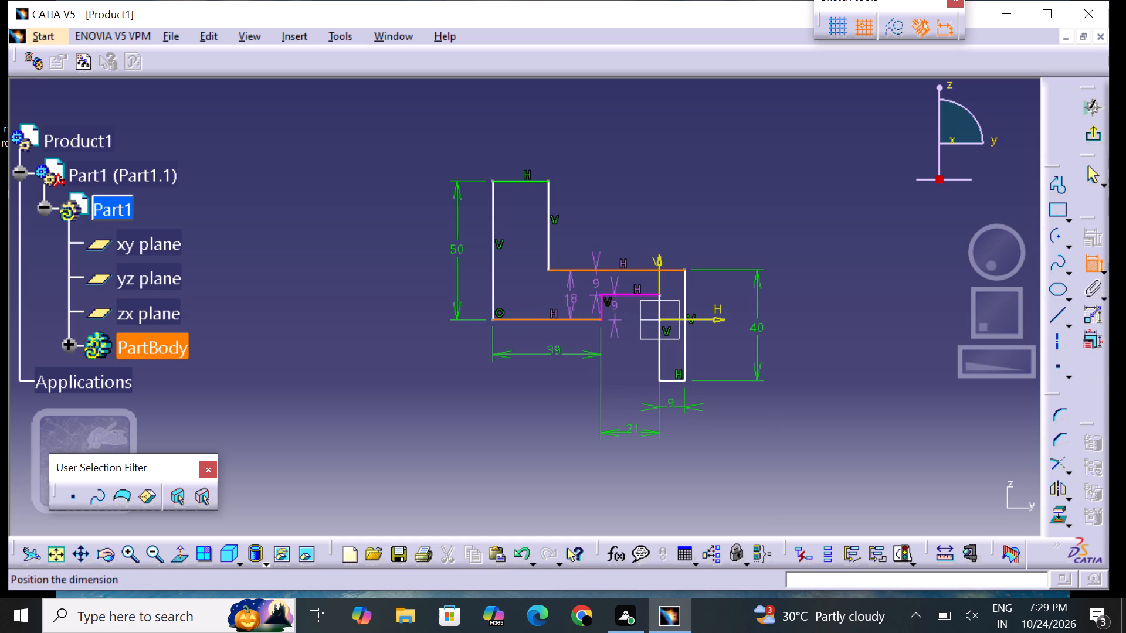
left_click(569, 297)
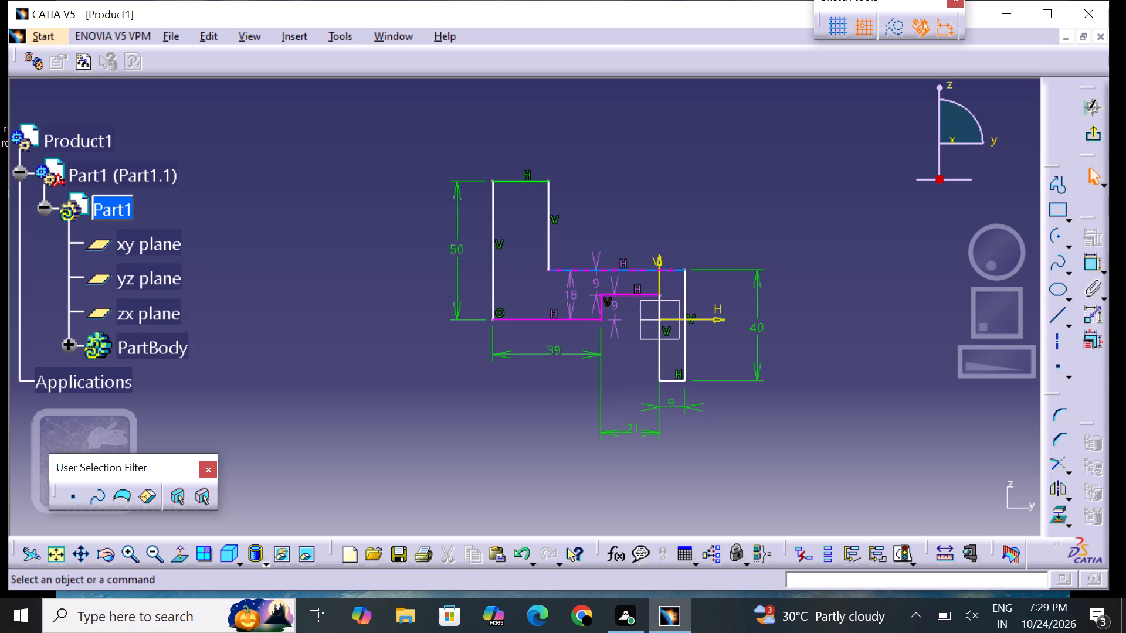
Delete the 9 mm dimension between the lower horizontal line and the short step's top line.
left_click(599, 283)
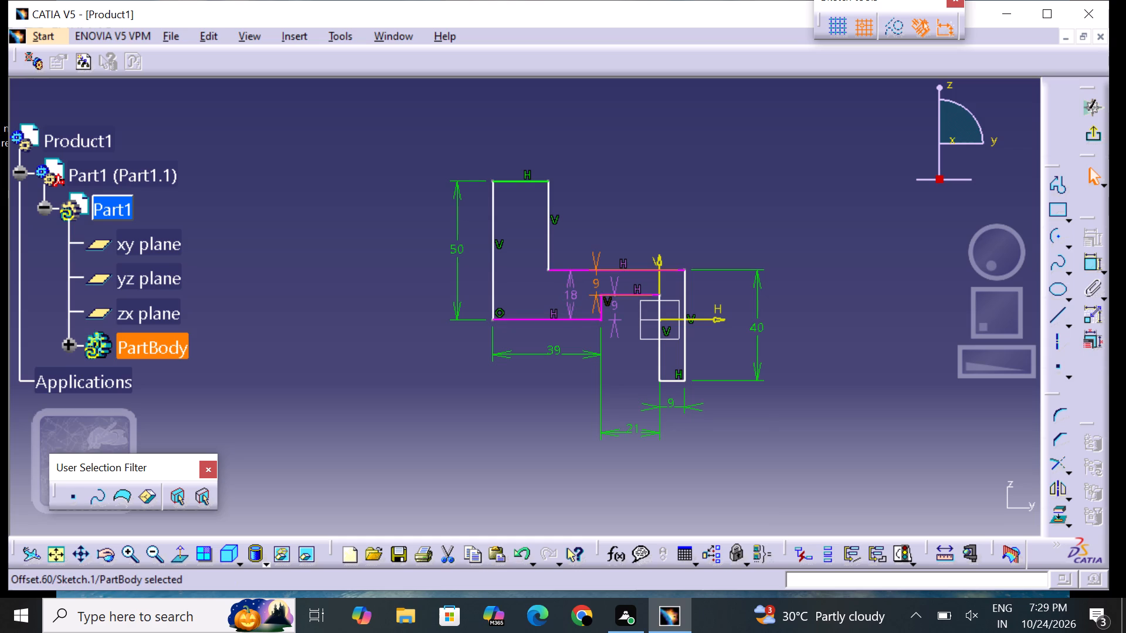
left_click(617, 322)
key("Delete")
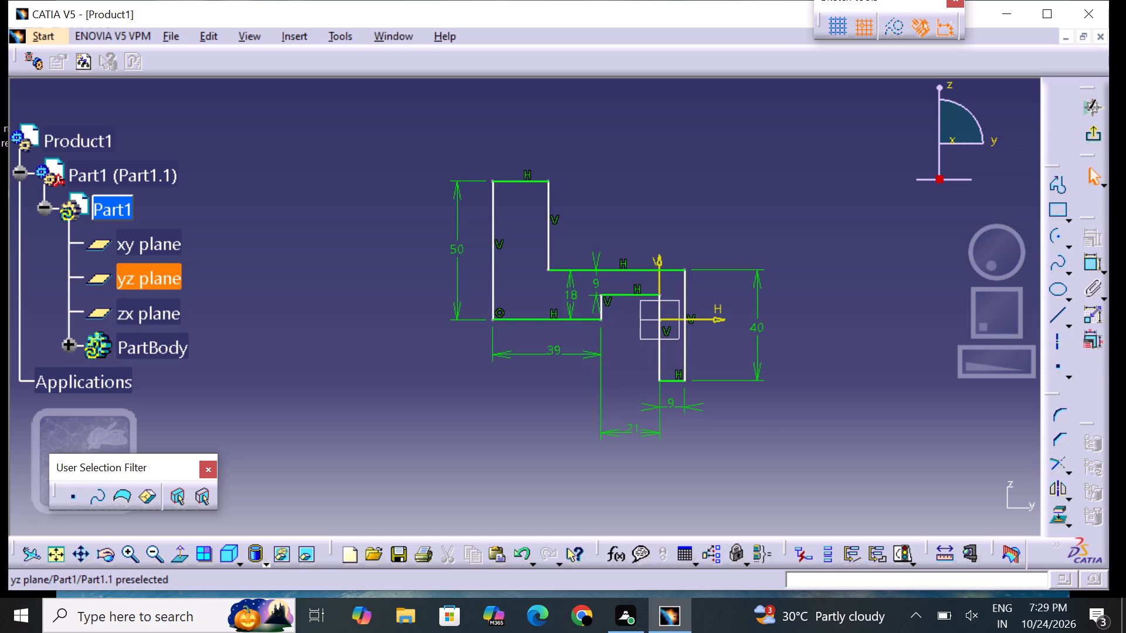
Set the vertical distance between the long shoulder line and the lower horizontal line to 12 mm.
double_click(569, 295)
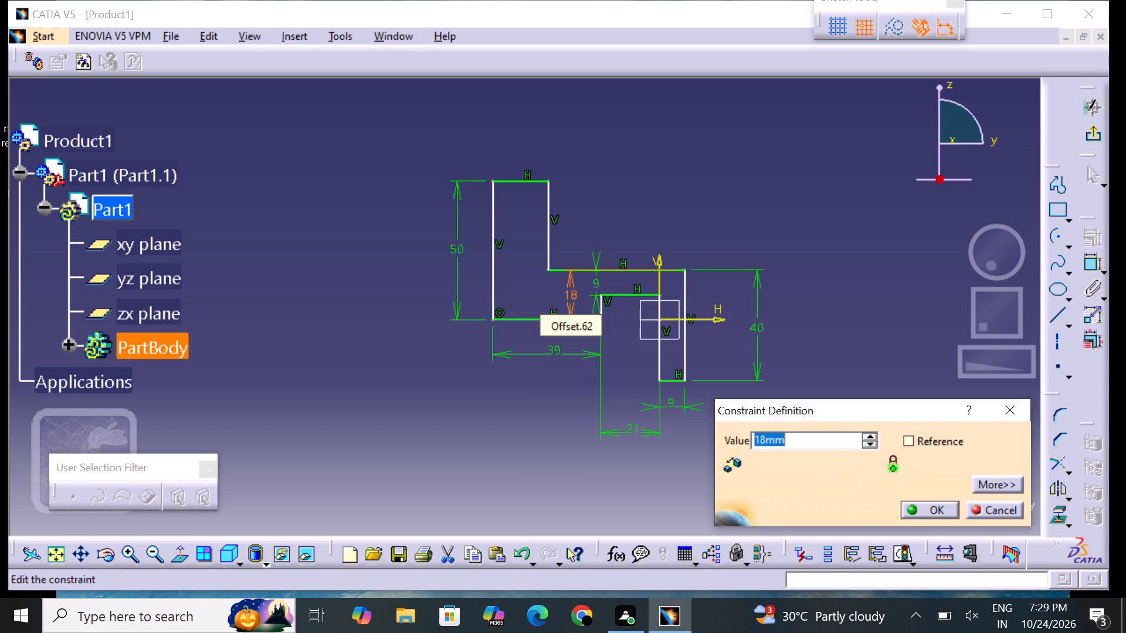
key("BackSpace")
type("12")
key("Return")
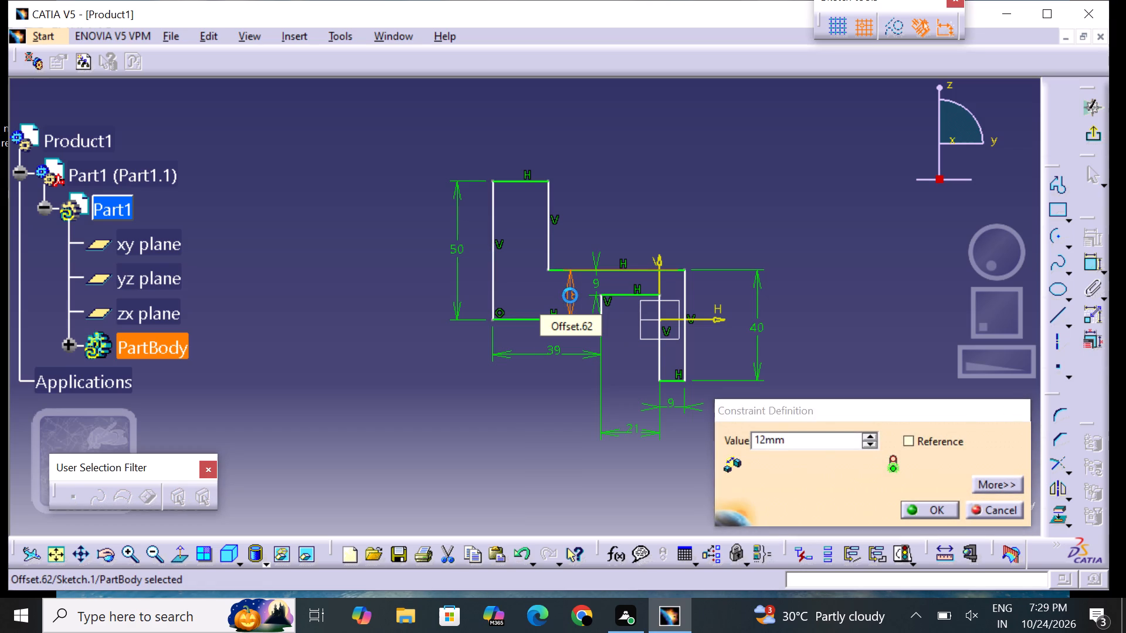
left_click(643, 185)
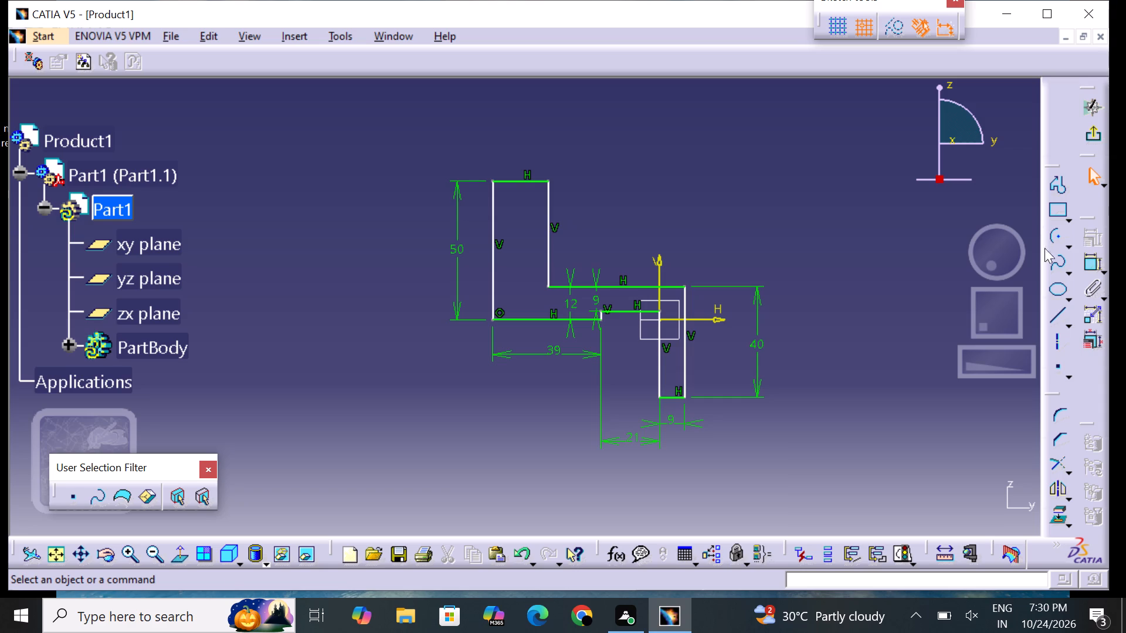
Dimension the width between the upright leg's two vertical edges, placing the dimension above the profile, and set it to 9 mm.
left_click(1088, 258)
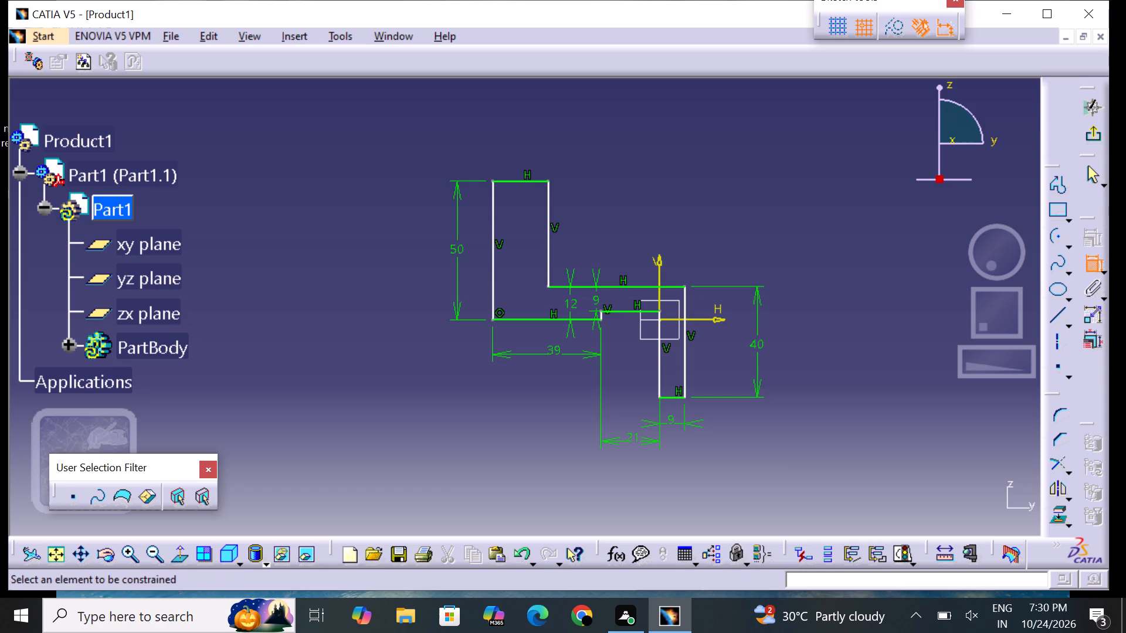
left_click(492, 236)
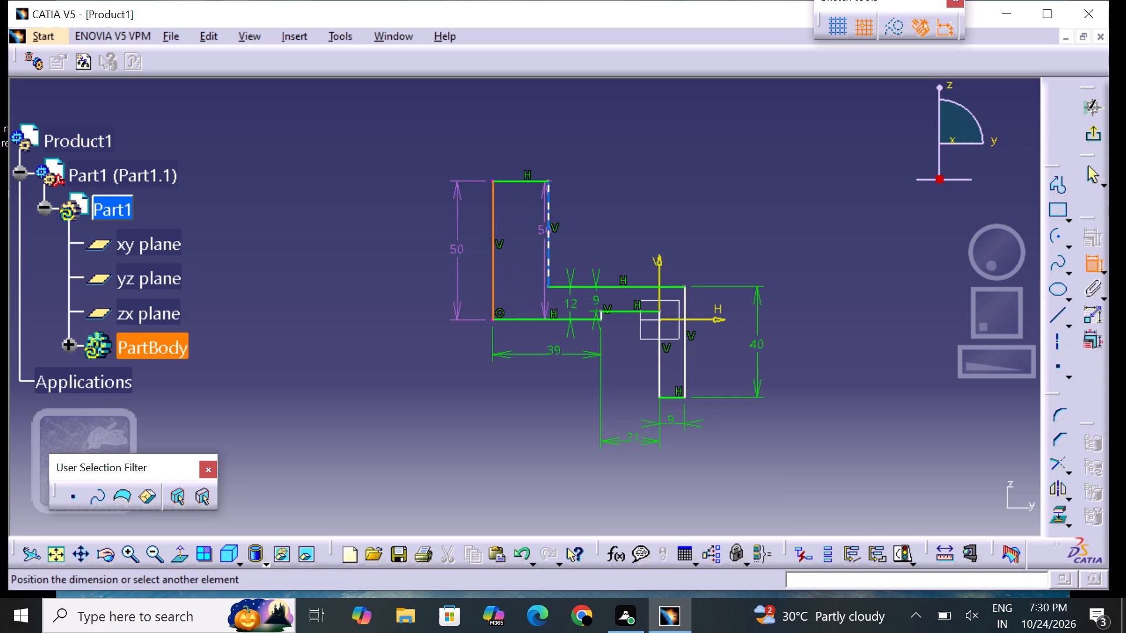
left_click(548, 232)
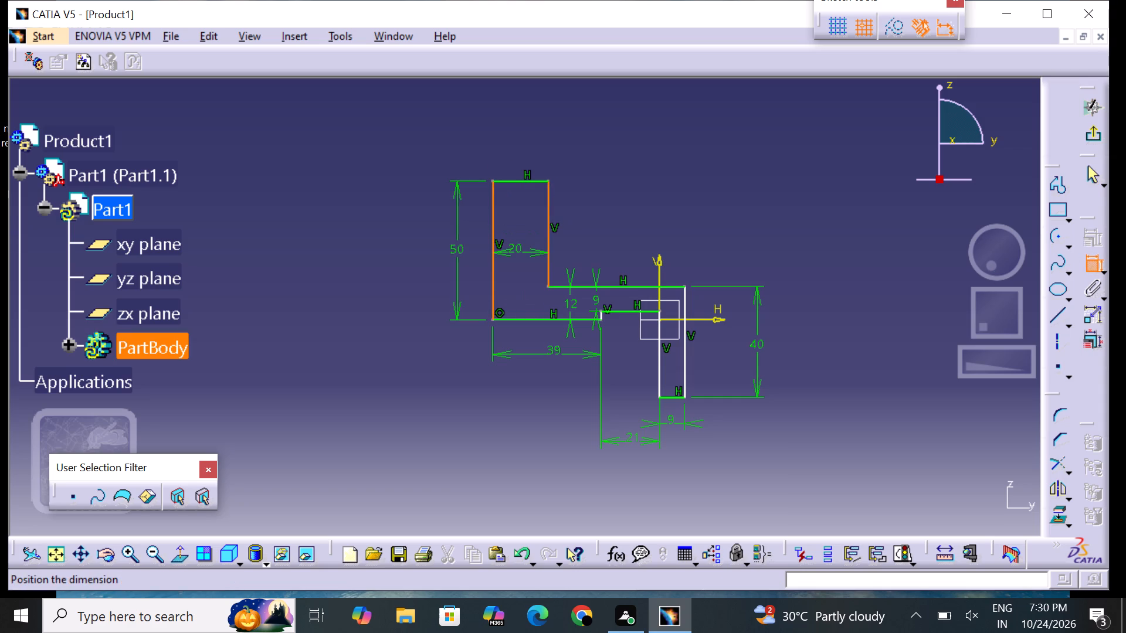
left_click(517, 147)
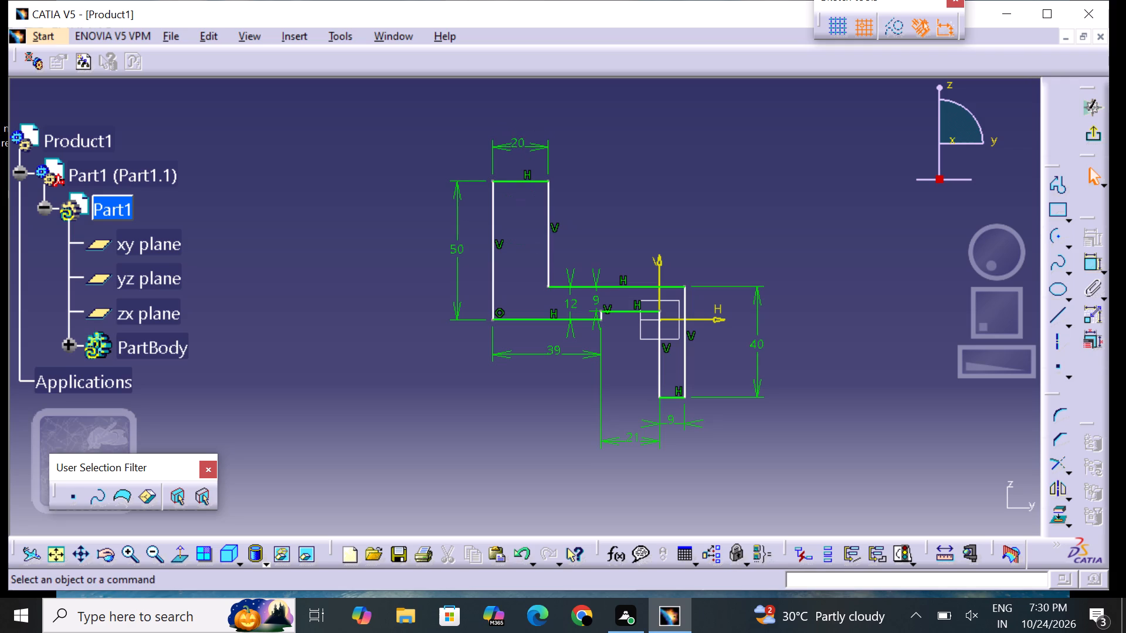
double_click(517, 146)
left_click(517, 145)
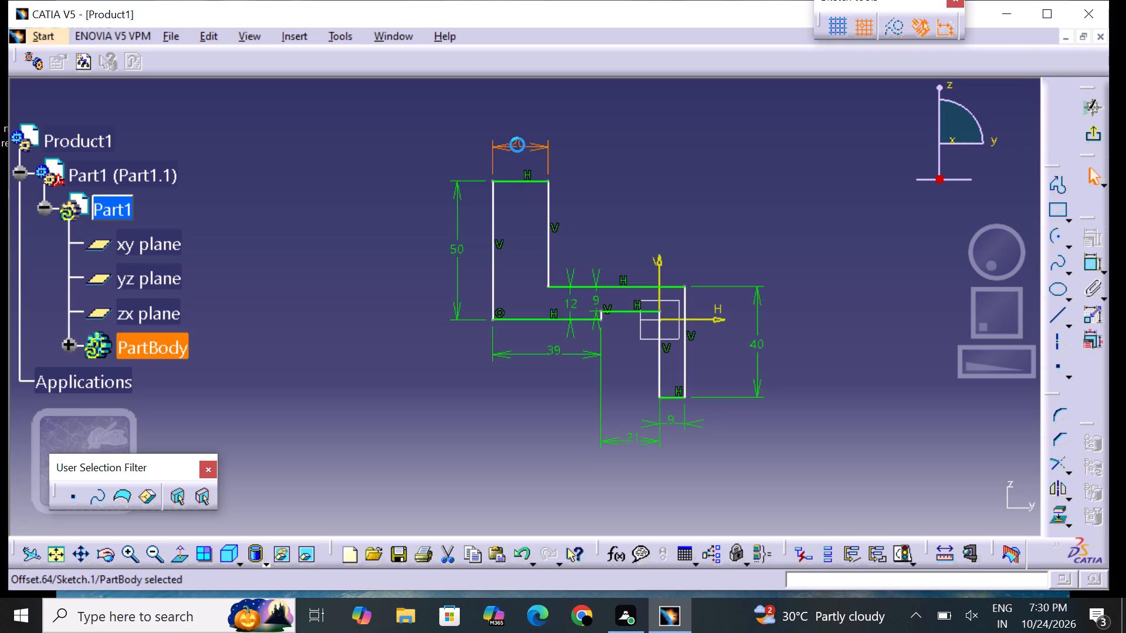
double_click(517, 145)
key("BackSpace")
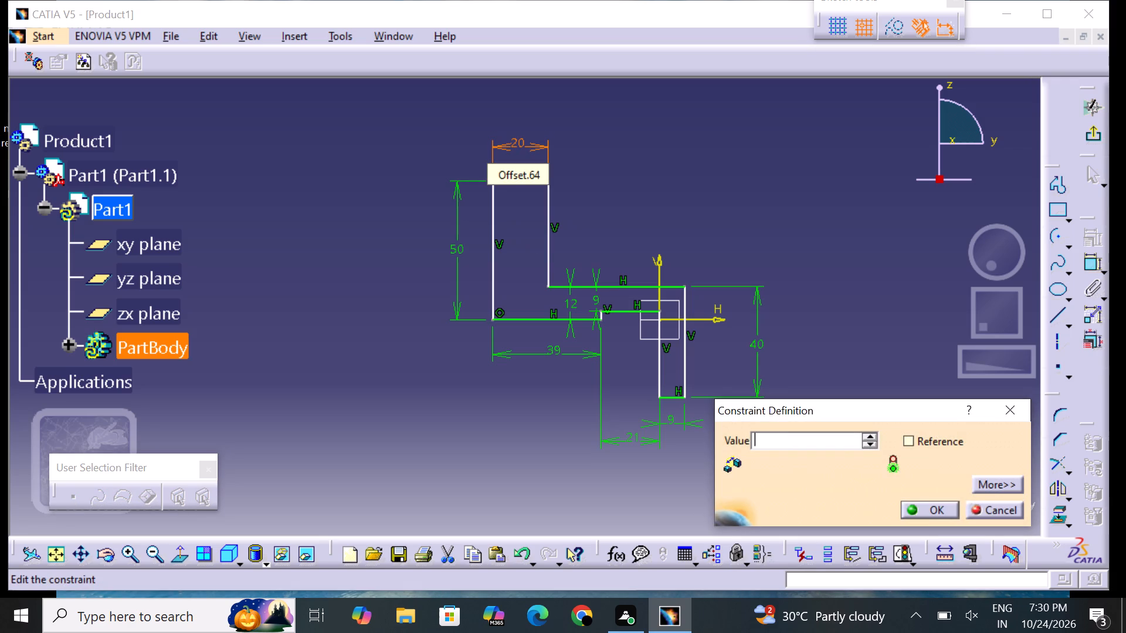
key("9")
key("Return")
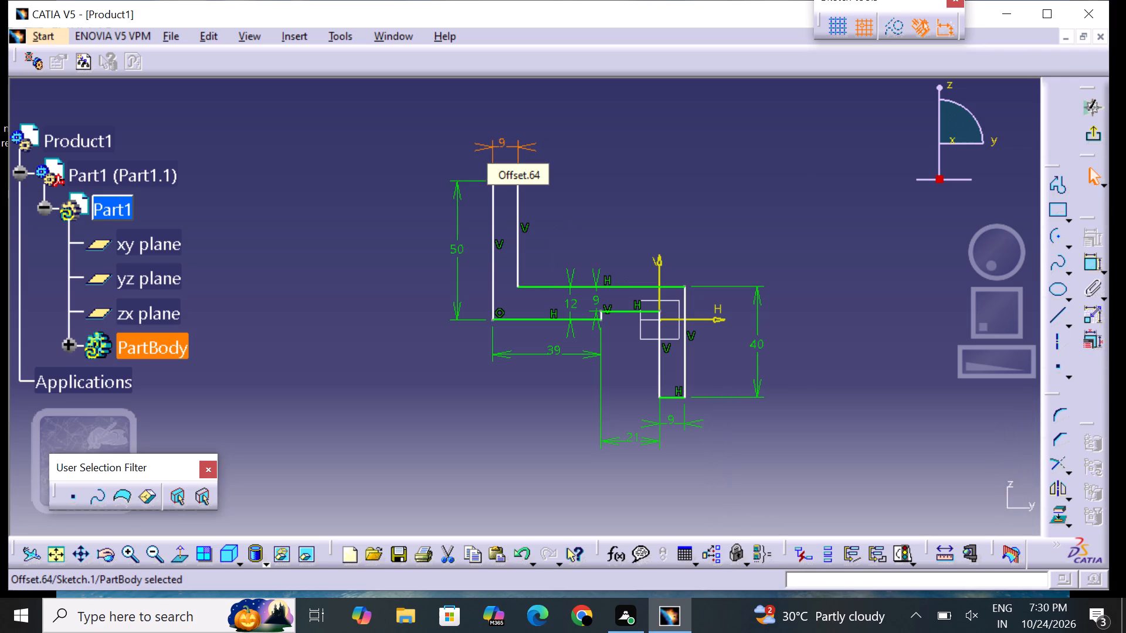
left_click(550, 147)
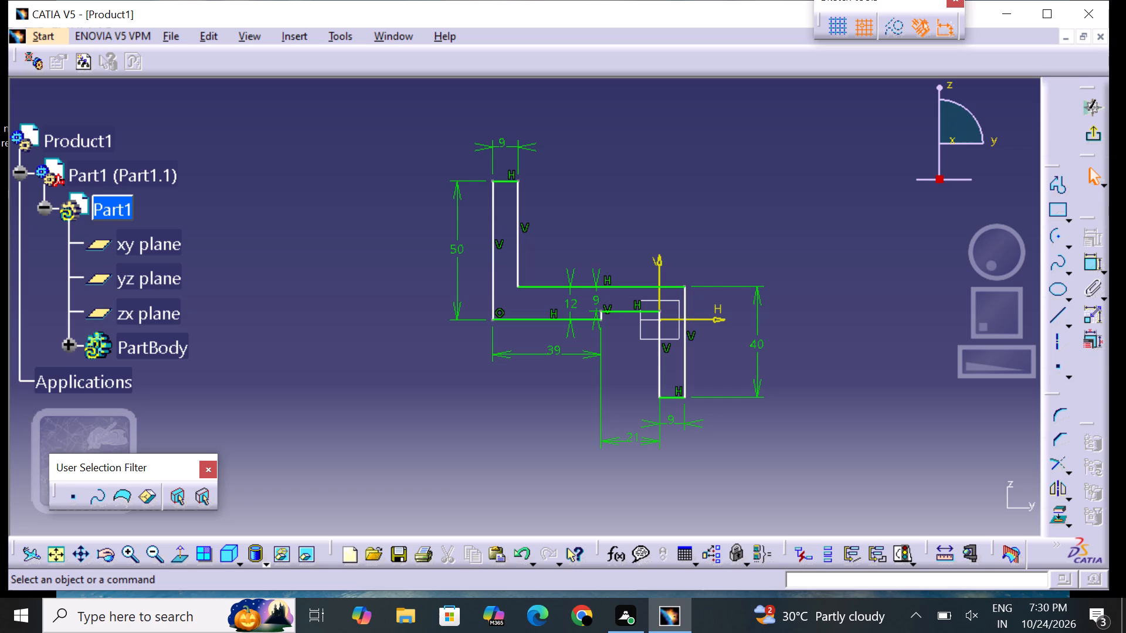
Exit the sketch and extrude Sketch.1 as a Pad with a length of 69 mm.
left_click(1097, 135)
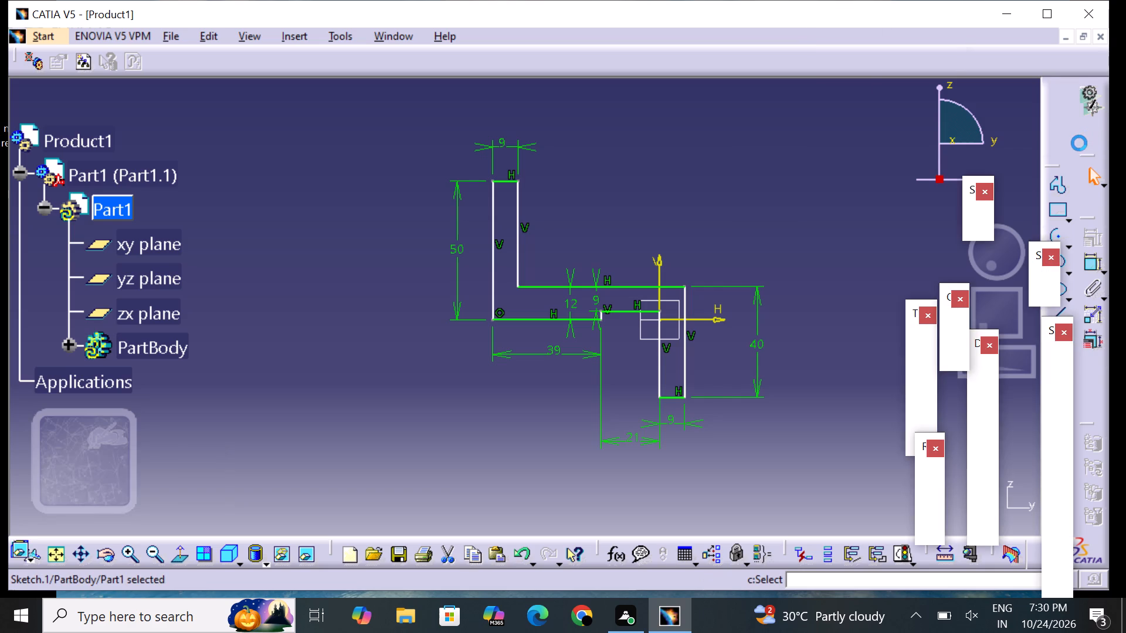
left_click(1053, 358)
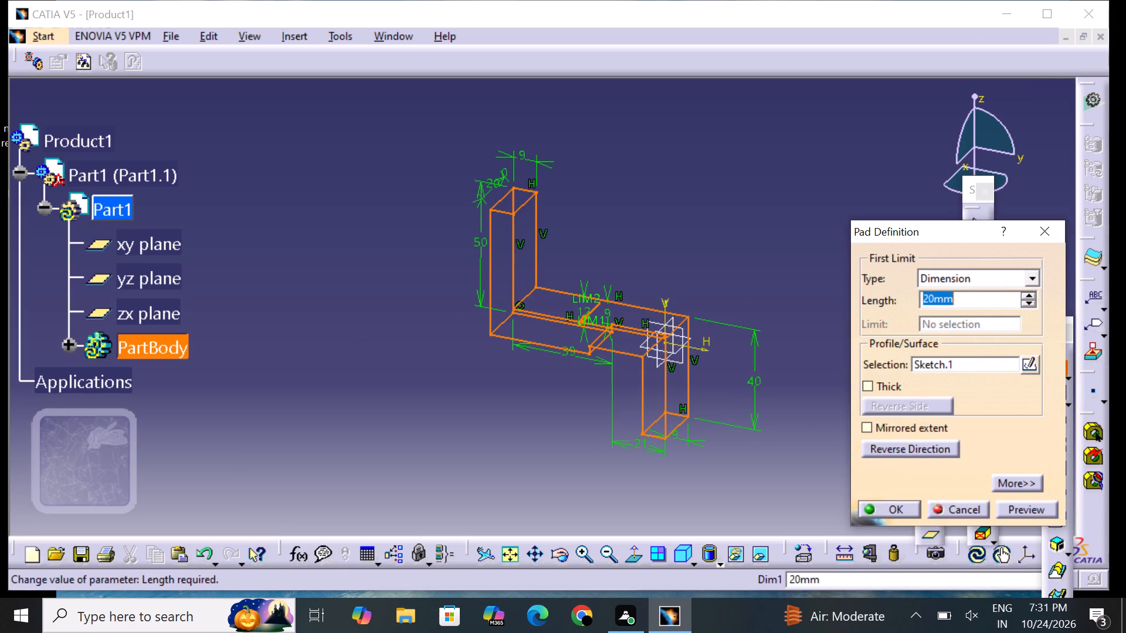
key("BackSpace")
key("BackSpace")
type("69")
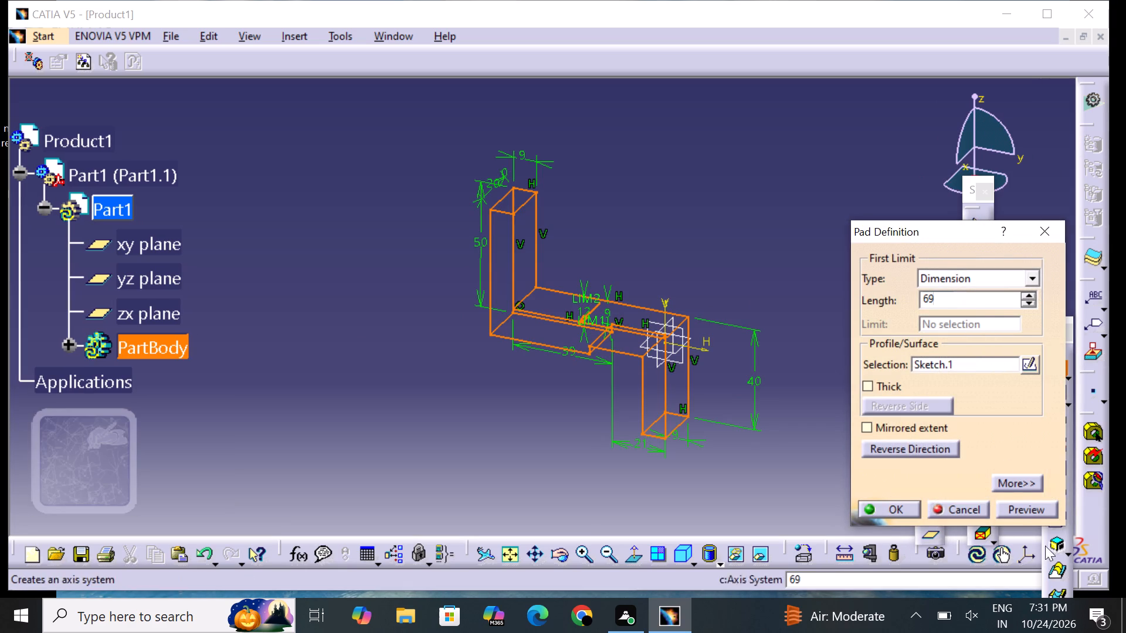
left_click(1040, 505)
left_click(910, 509)
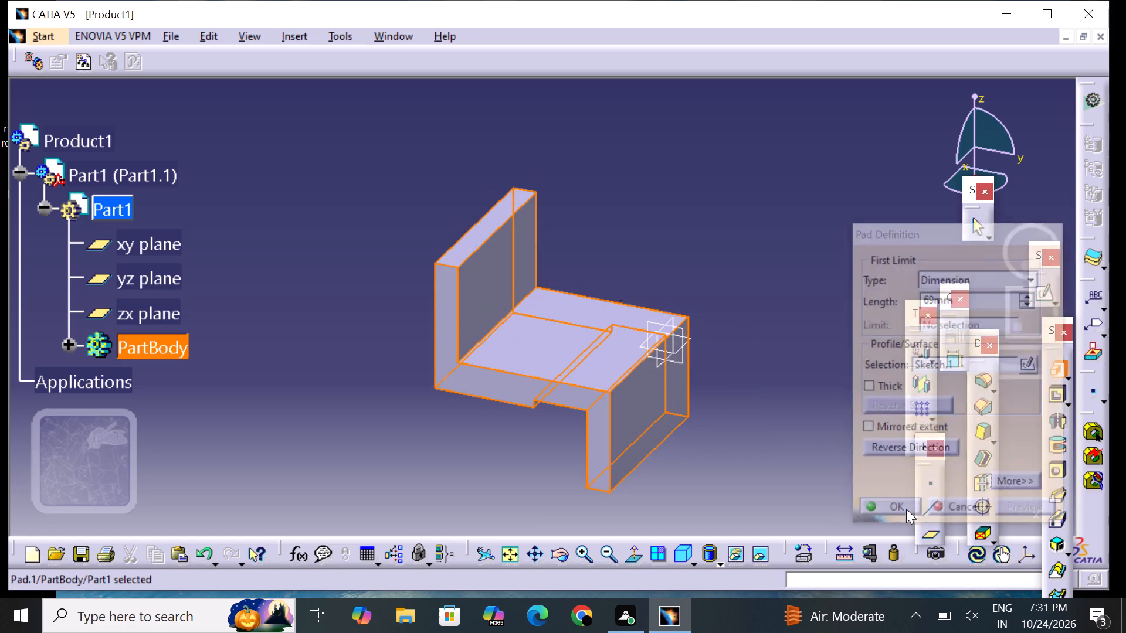
Examine the extruded bracket from several angles, including its underside and the small step beneath the horizontal plate.
left_click(851, 456)
middle_click_drag(824, 446, 826, 437)
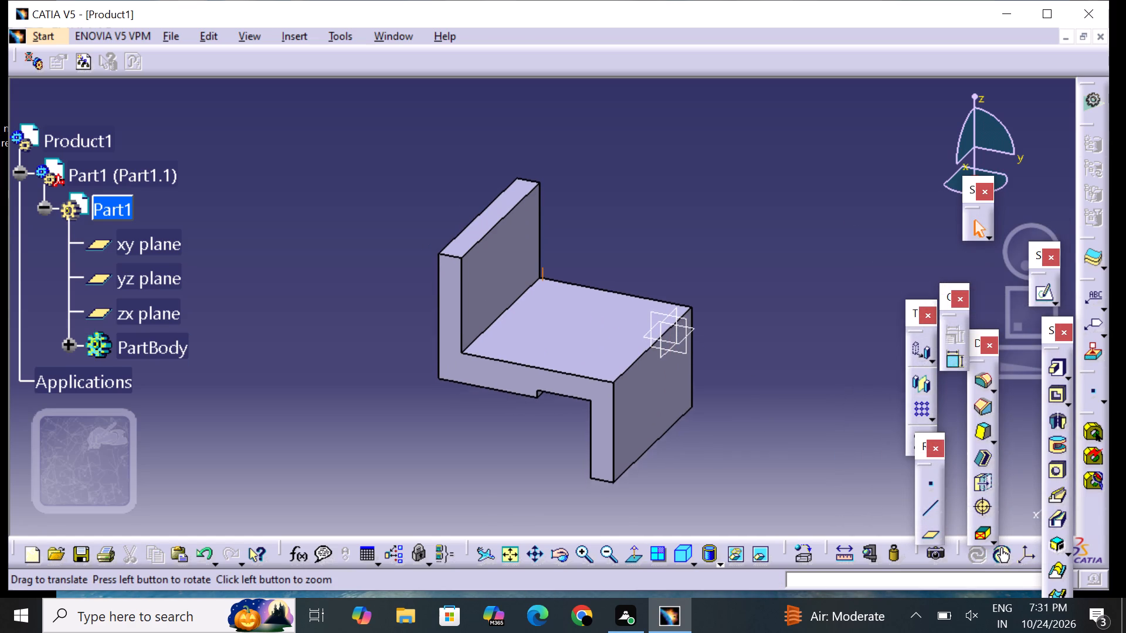
middle_click_drag(826, 437, 806, 393)
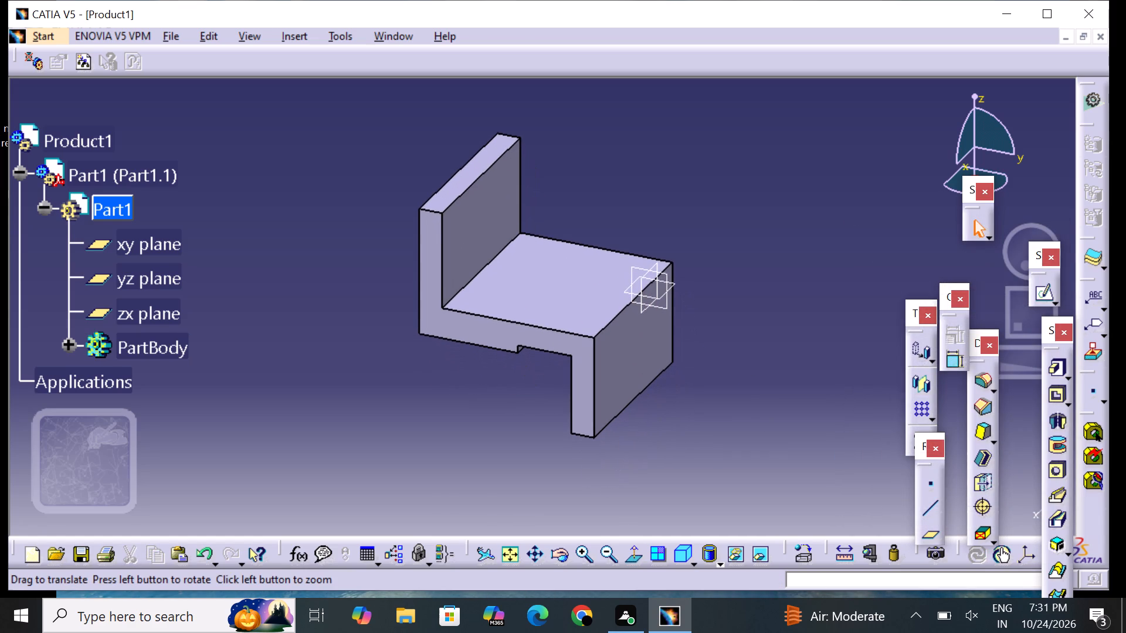
middle_click_drag(766, 398, 823, 382)
right_click_drag(769, 398, 824, 382)
middle_click_drag(391, 380, 419, 391)
right_click_drag(391, 380, 419, 391)
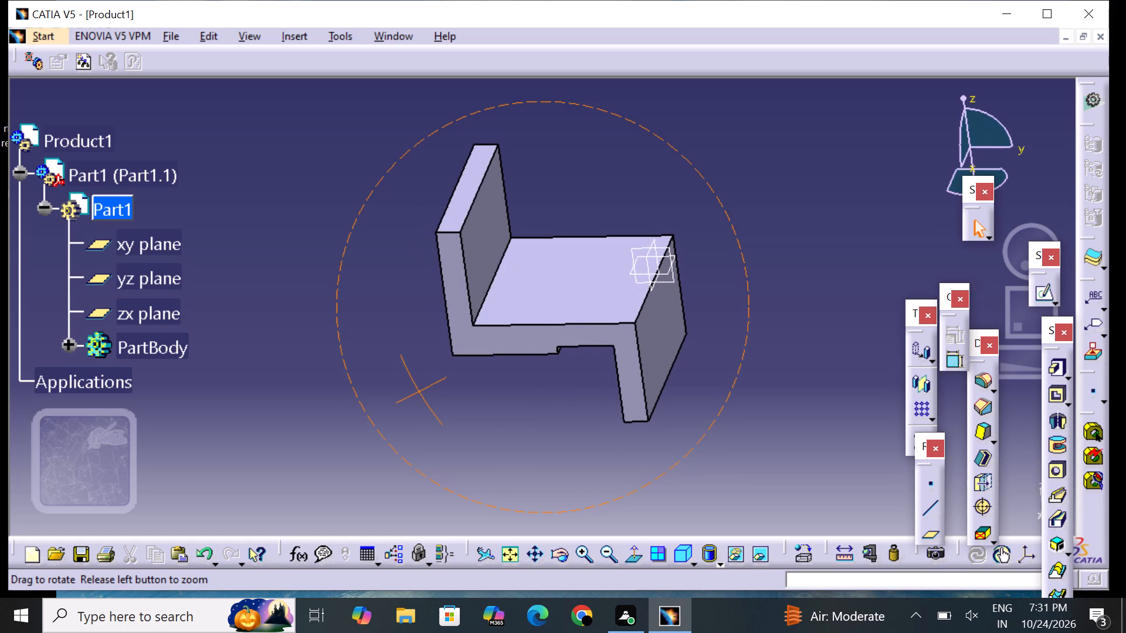
middle_click_drag(419, 391, 514, 189)
right_click_drag(419, 391, 514, 189)
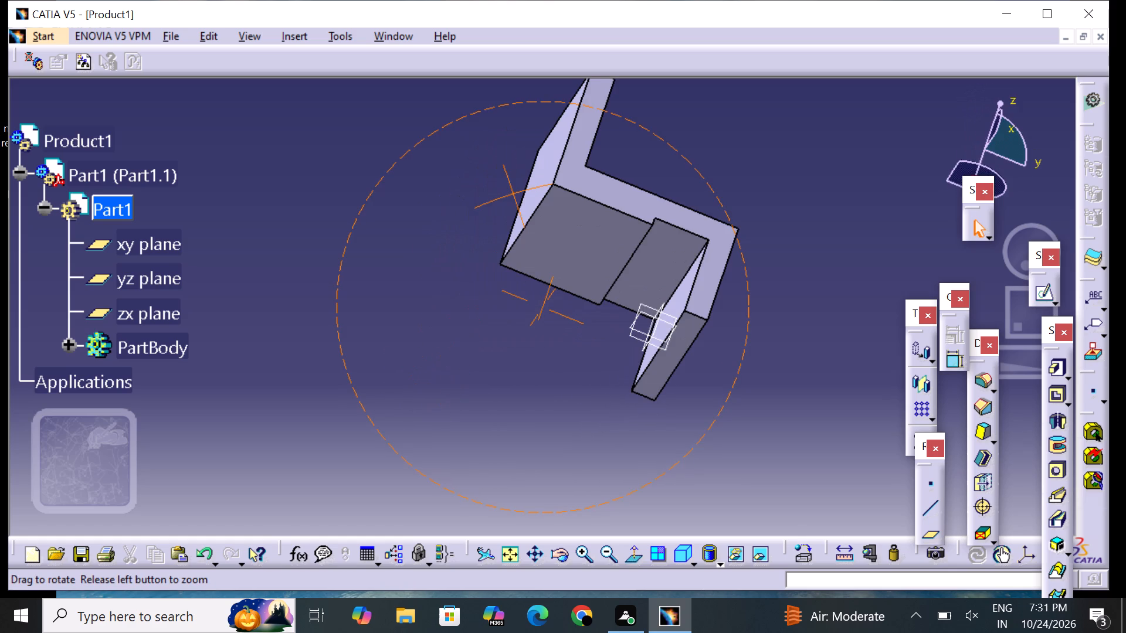
middle_click_drag(514, 189, 514, 190)
right_click_drag(514, 189, 501, 234)
middle_click_drag(648, 164, 596, 276)
right_click_drag(648, 164, 596, 276)
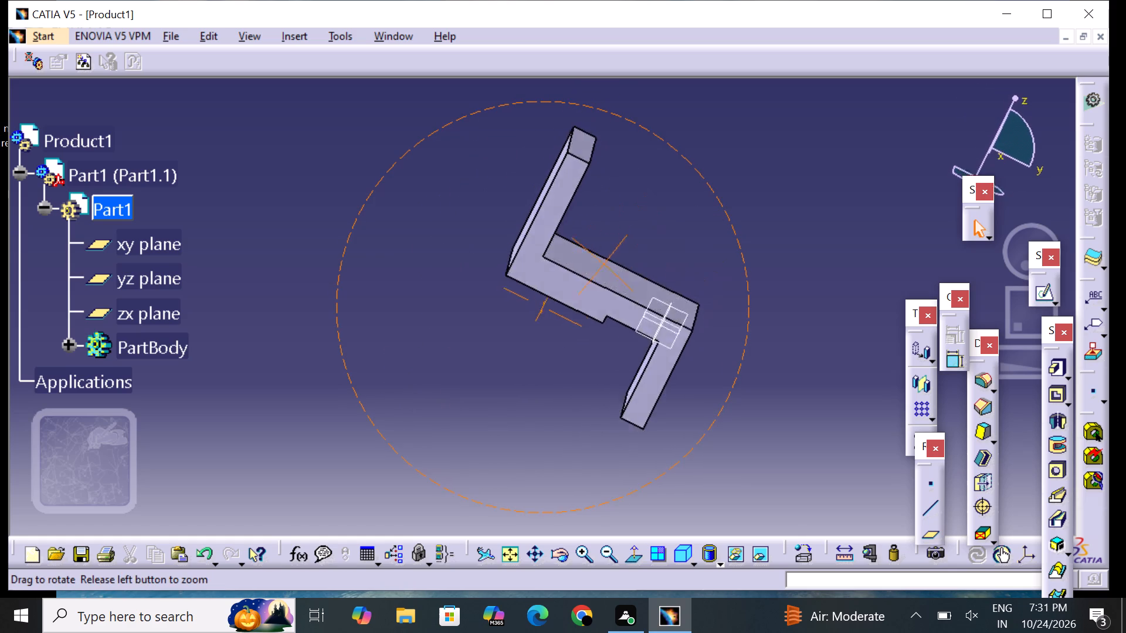
right_click_drag(596, 276, 550, 328)
middle_click_drag(596, 276, 550, 328)
middle_click_drag(649, 223, 632, 203)
right_click_drag(650, 222, 632, 203)
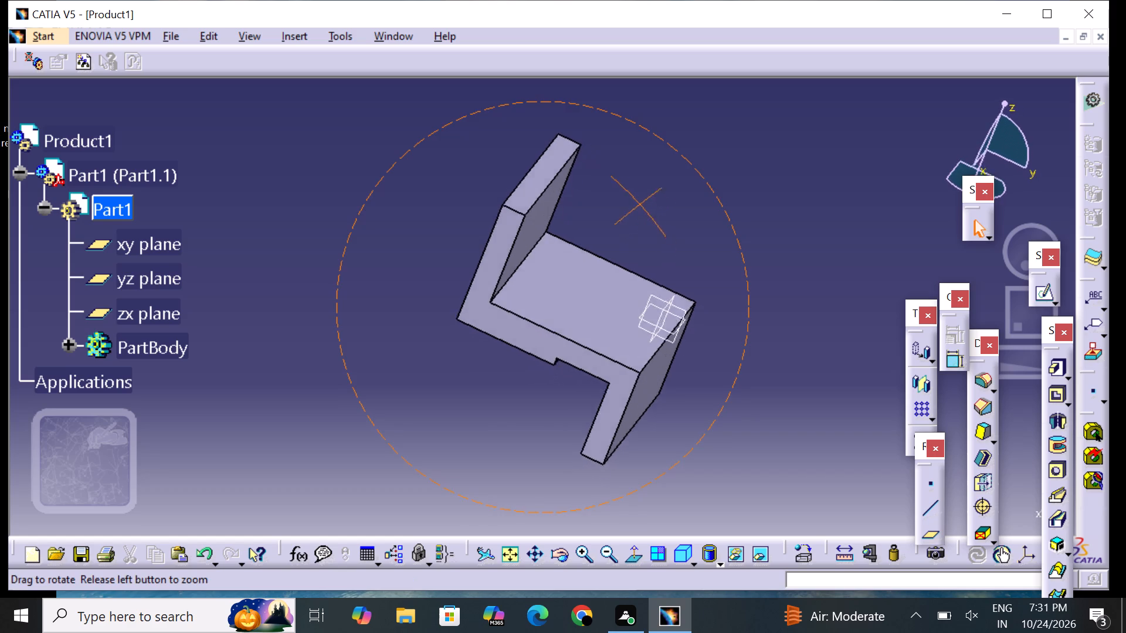
right_click_drag(632, 203, 550, 193)
middle_click_drag(632, 203, 550, 193)
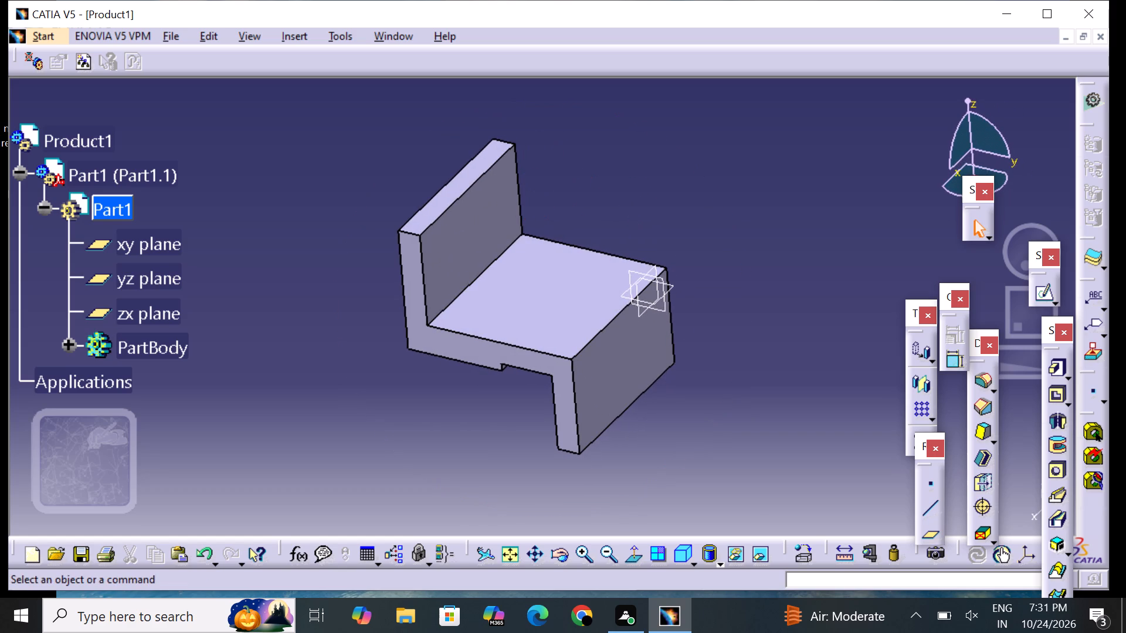
middle_click_drag(691, 389, 681, 360)
right_click_drag(695, 385, 681, 360)
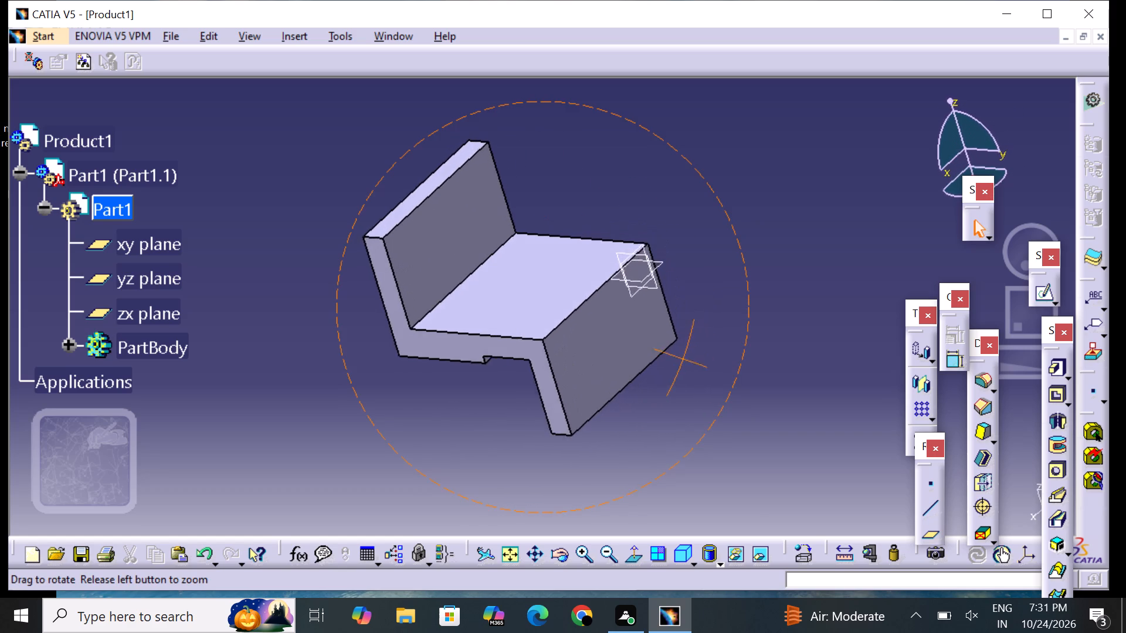
middle_click_drag(681, 360, 670, 380)
right_click_drag(681, 360, 670, 380)
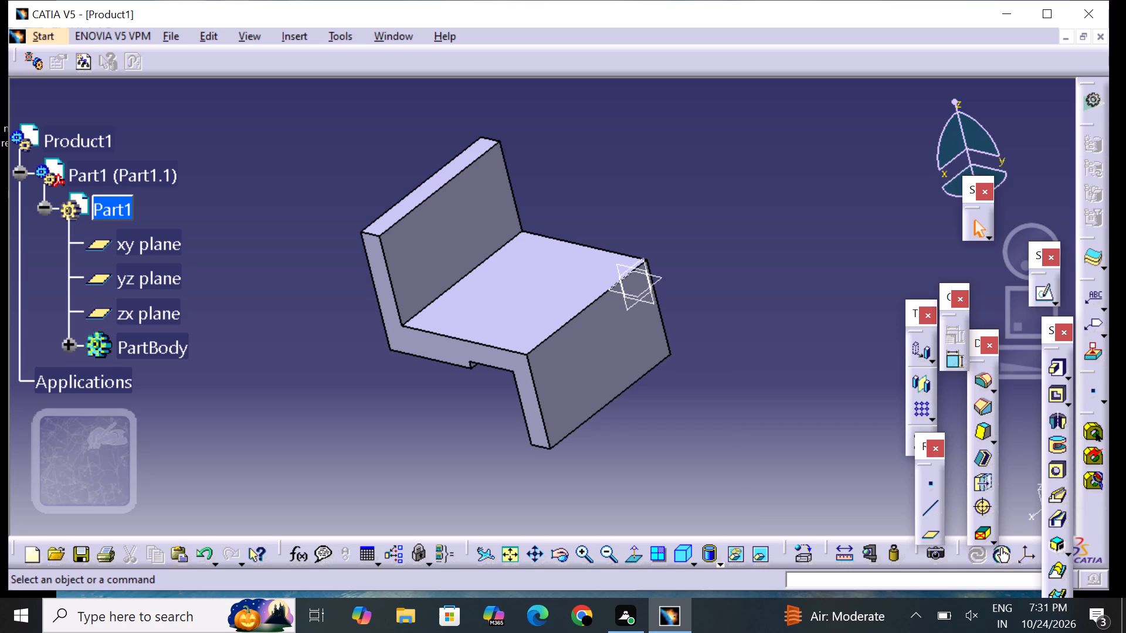
middle_click_drag(664, 438, 662, 427)
right_click_drag(666, 437, 662, 427)
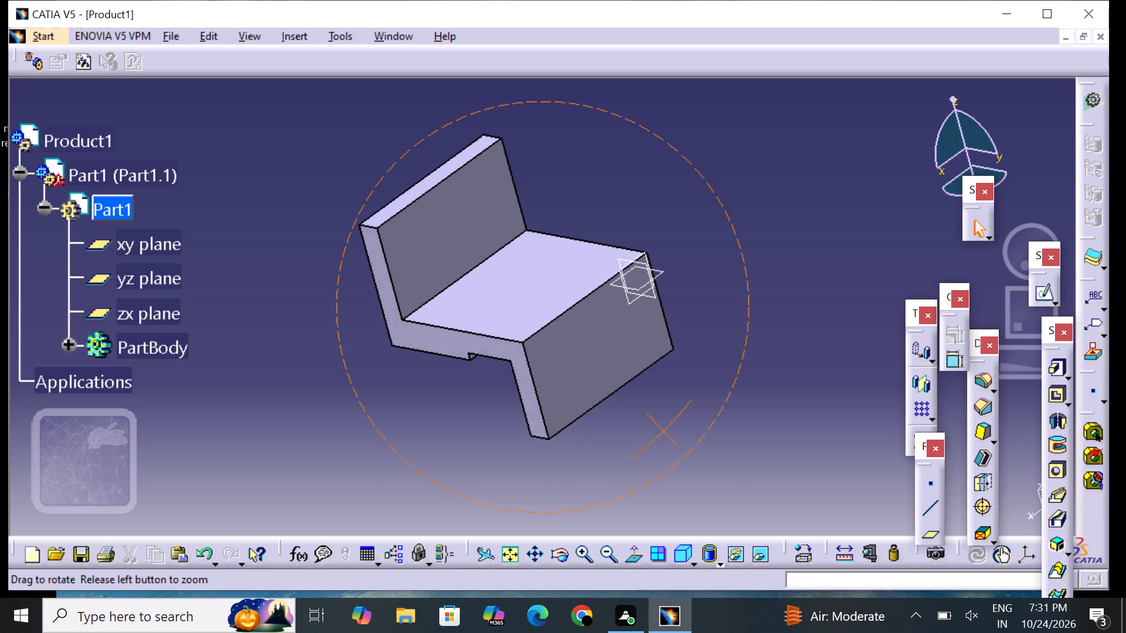
middle_click_drag(662, 427, 692, 451)
right_click_drag(662, 427, 692, 451)
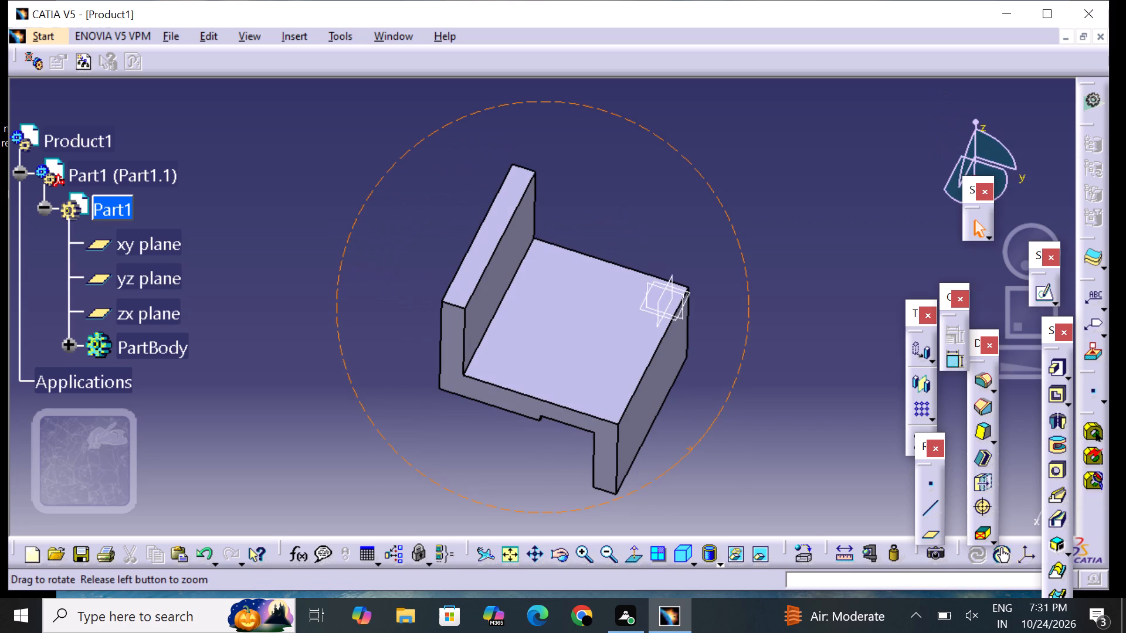
right_click_drag(692, 451, 693, 450)
middle_click_drag(692, 451, 705, 415)
middle_click_drag(691, 431, 687, 359)
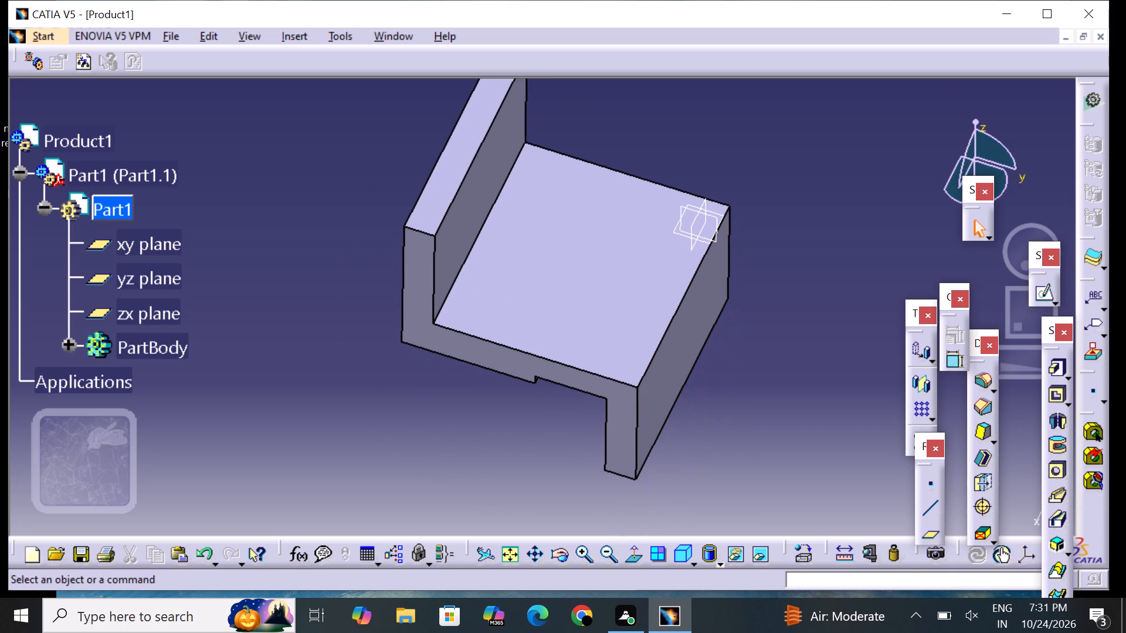
left_click(611, 558)
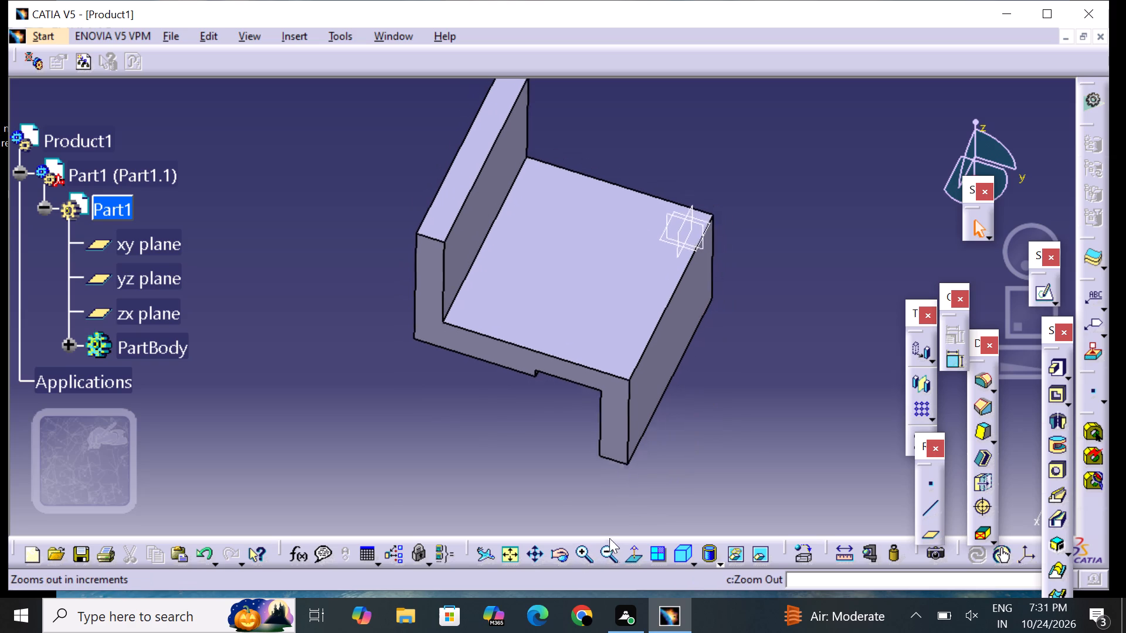
middle_click_drag(649, 332, 613, 316)
right_click_drag(650, 332, 613, 316)
middle_click_drag(531, 268, 529, 295)
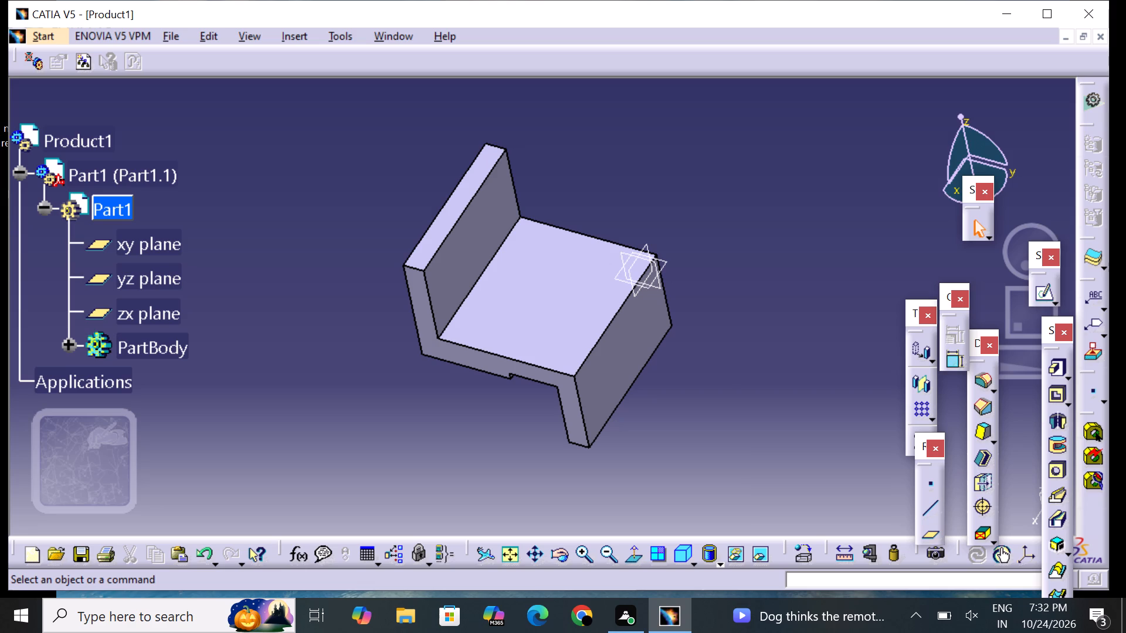
Fillet the upright leg's free top corner, at the end away from the origin planes, with a 9 mm radius.
left_click(986, 368)
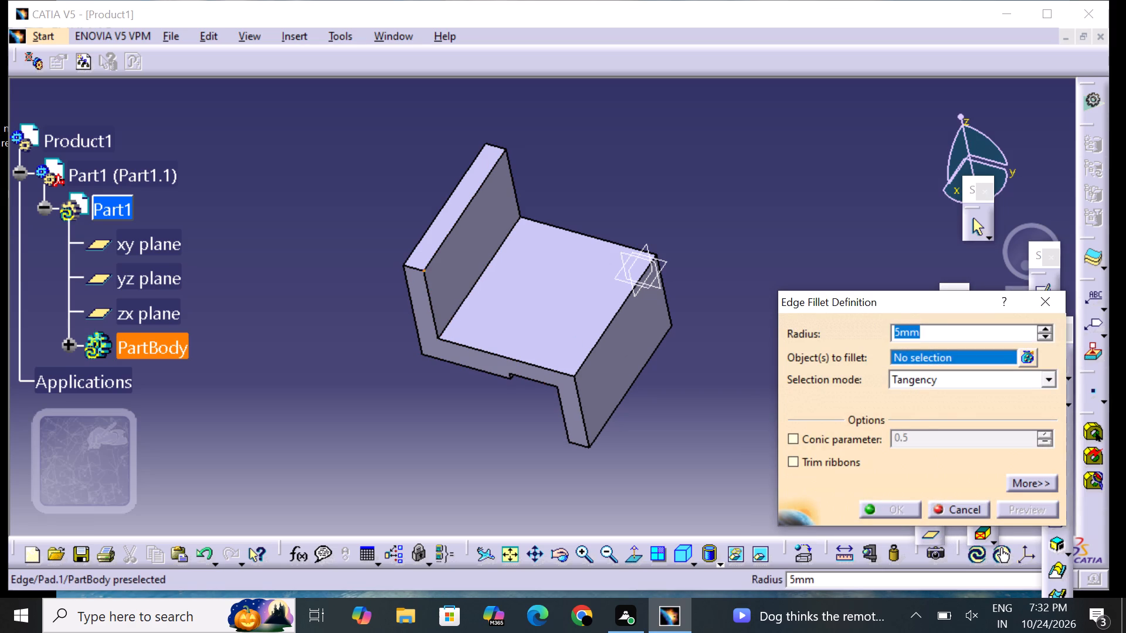
left_click(416, 267)
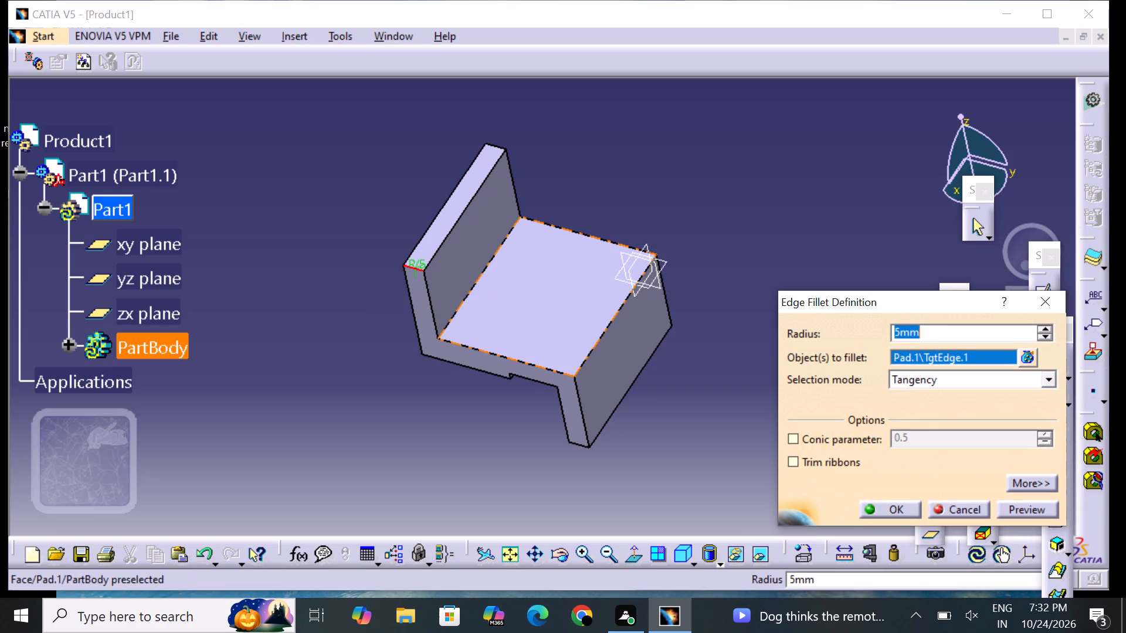
left_click(945, 325)
left_click(944, 334)
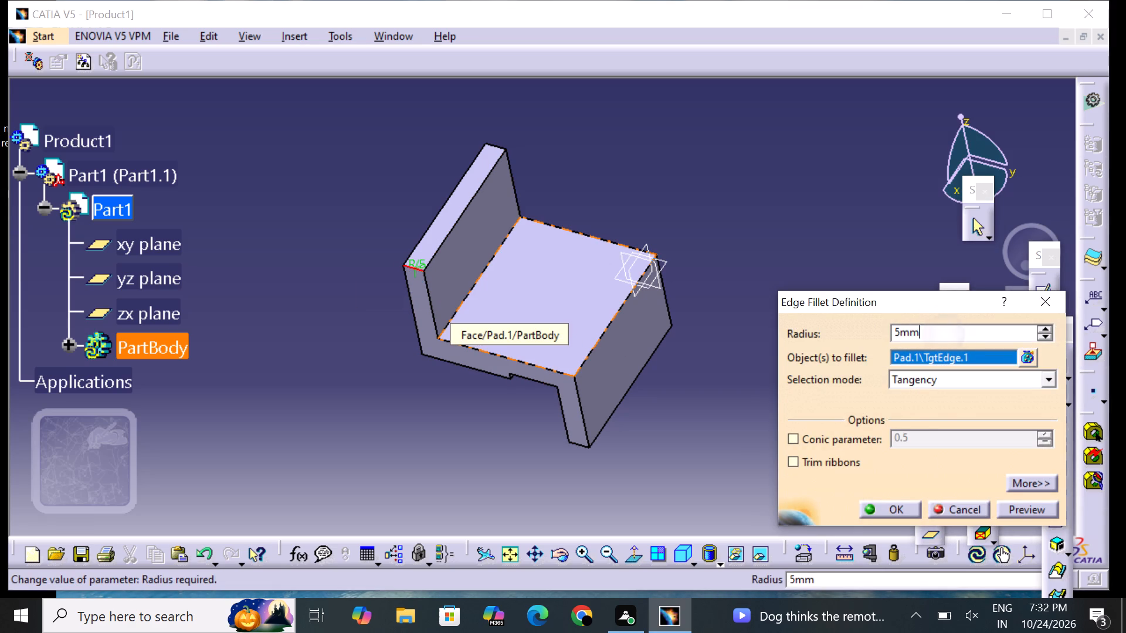
key("BackSpace")
key("BackSpace")
key("BackSpace")
key("BackSpace")
key("BackSpace")
key("BackSpace")
key("BackSpace")
key("BackSpace")
key("BackSpace")
key("9")
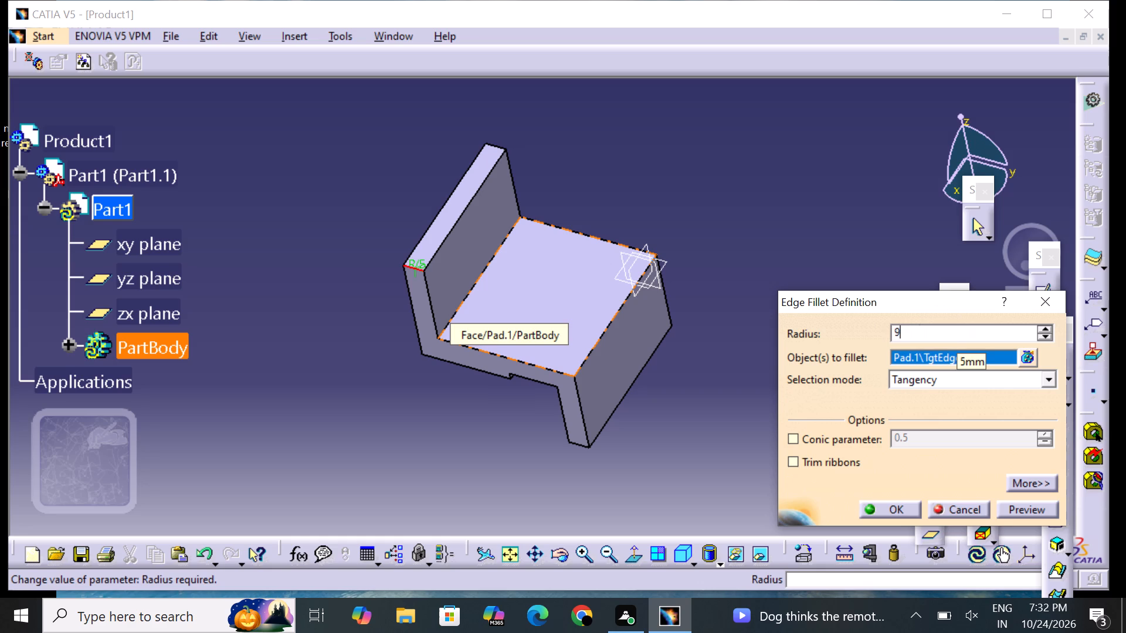
key("Return")
left_click(781, 210)
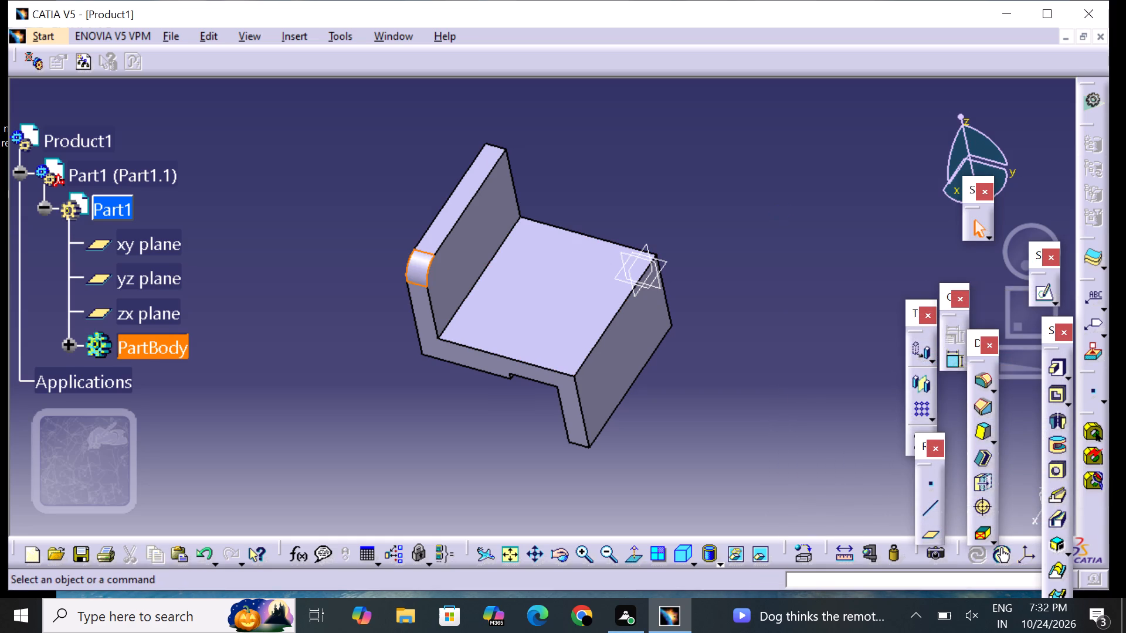
Fillet the upright leg's other free top corner, at the opposite end of its top face, with a 9 mm radius.
left_click(980, 384)
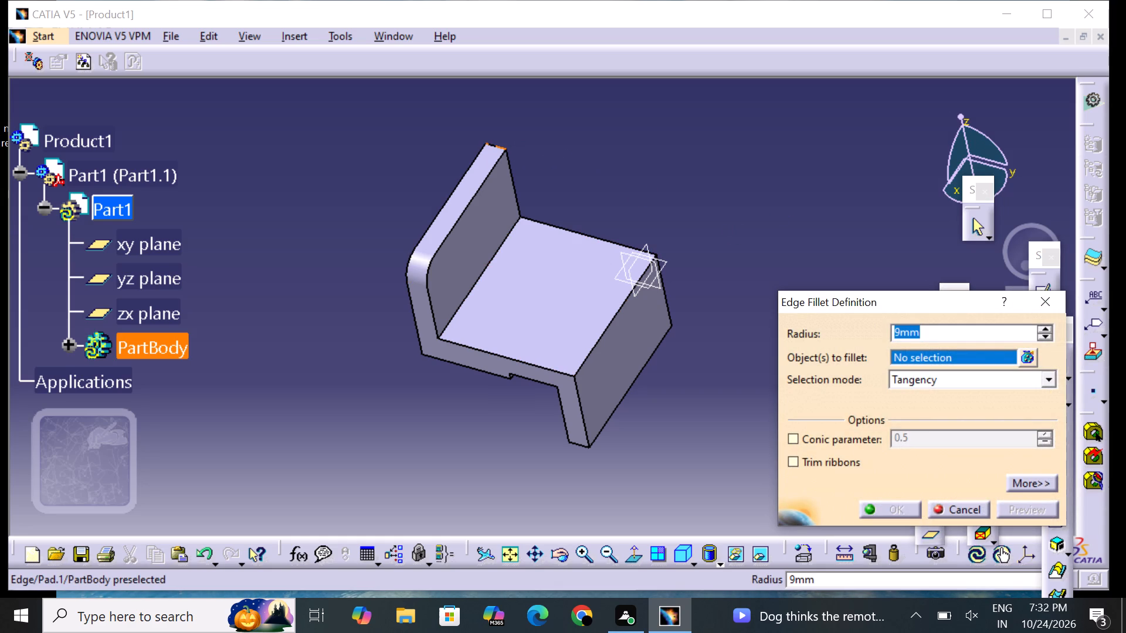
left_click(496, 147)
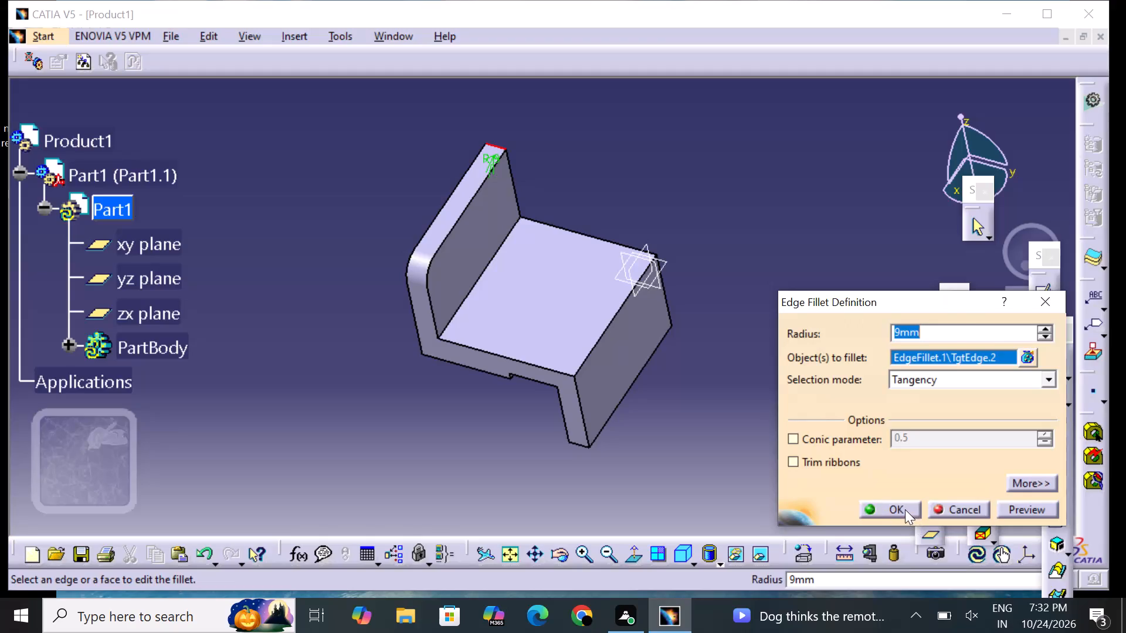
left_click(906, 508)
left_click(813, 416)
Fillet the downward leg's free bottom corner, at the end away from the origin planes, with a 9 mm radius.
middle_click_drag(738, 387, 721, 373)
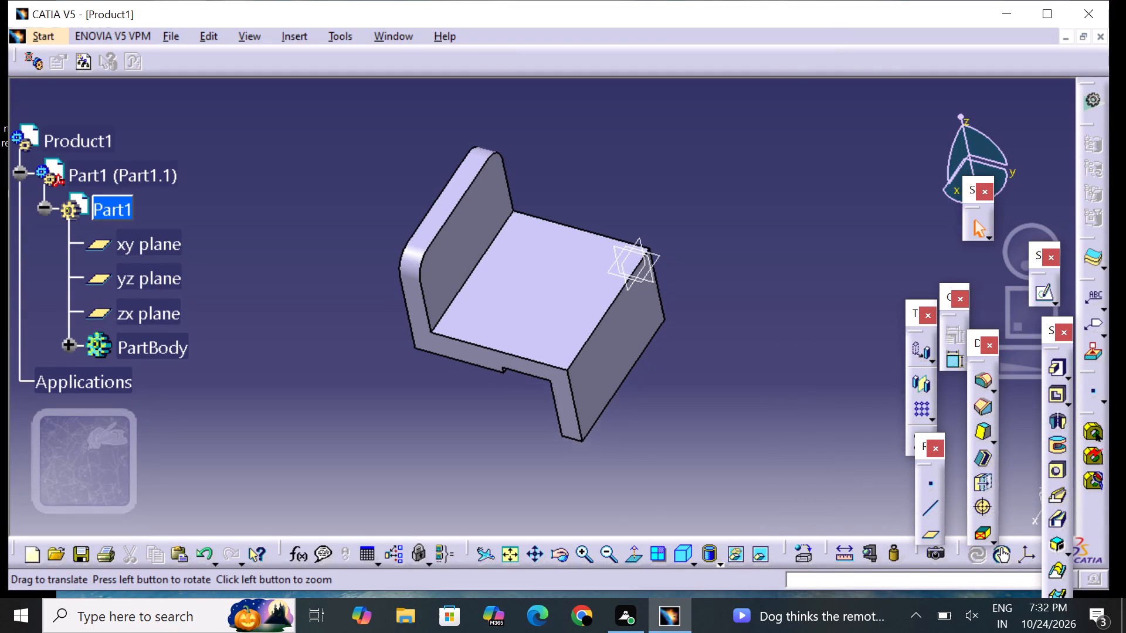
middle_click_drag(721, 373, 688, 331)
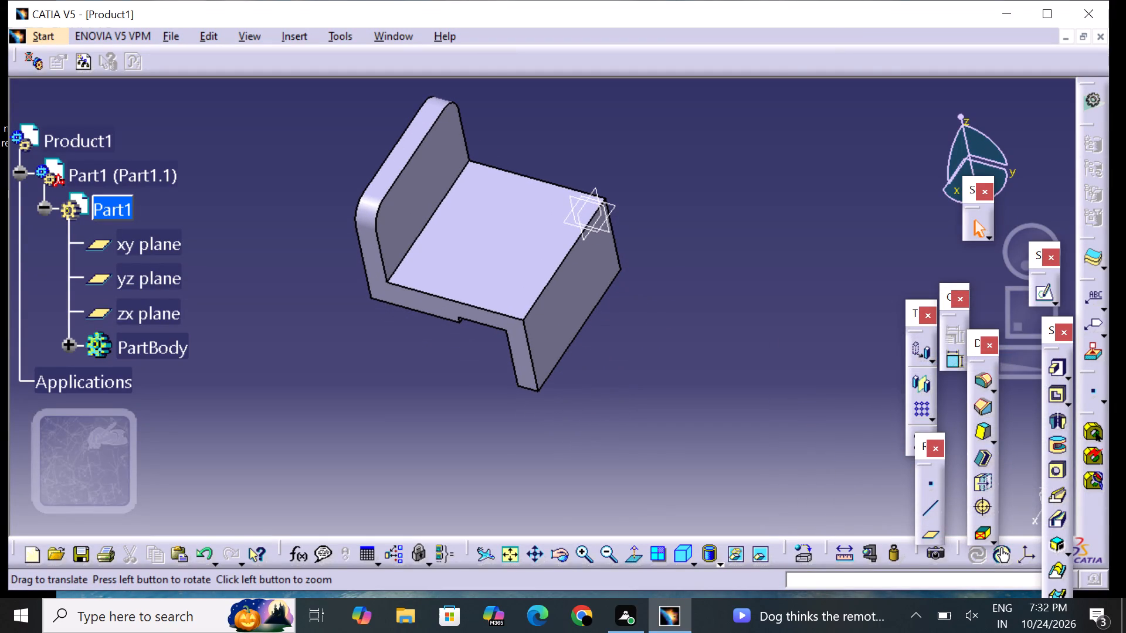
middle_click_drag(687, 397, 607, 320)
right_click_drag(691, 397, 607, 320)
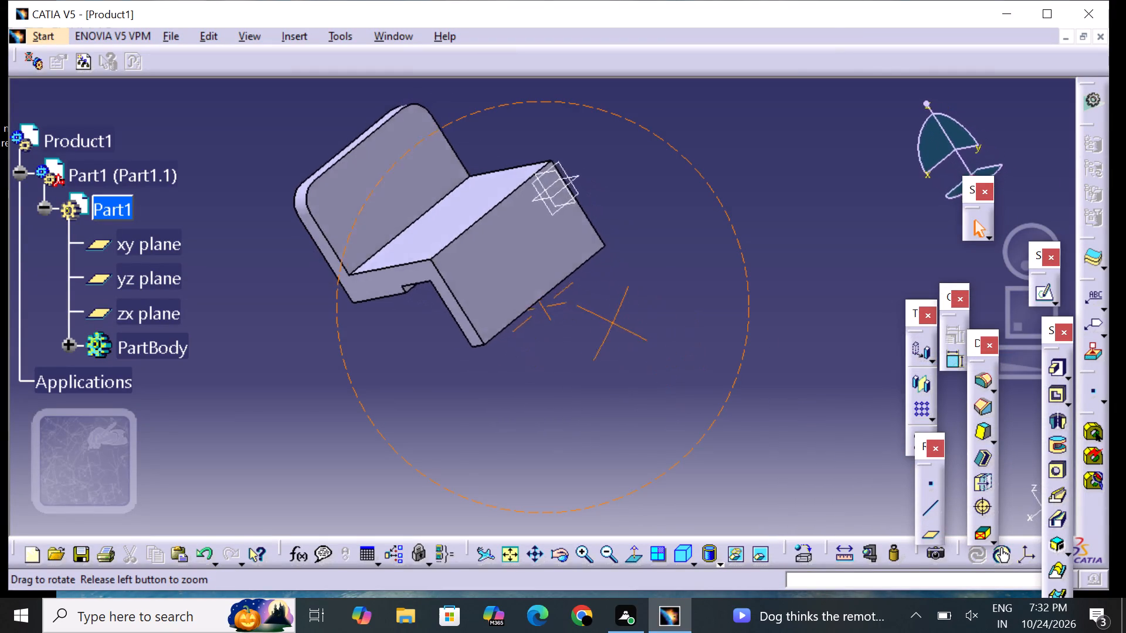
middle_click_drag(607, 320, 538, 165)
right_click_drag(607, 320, 538, 165)
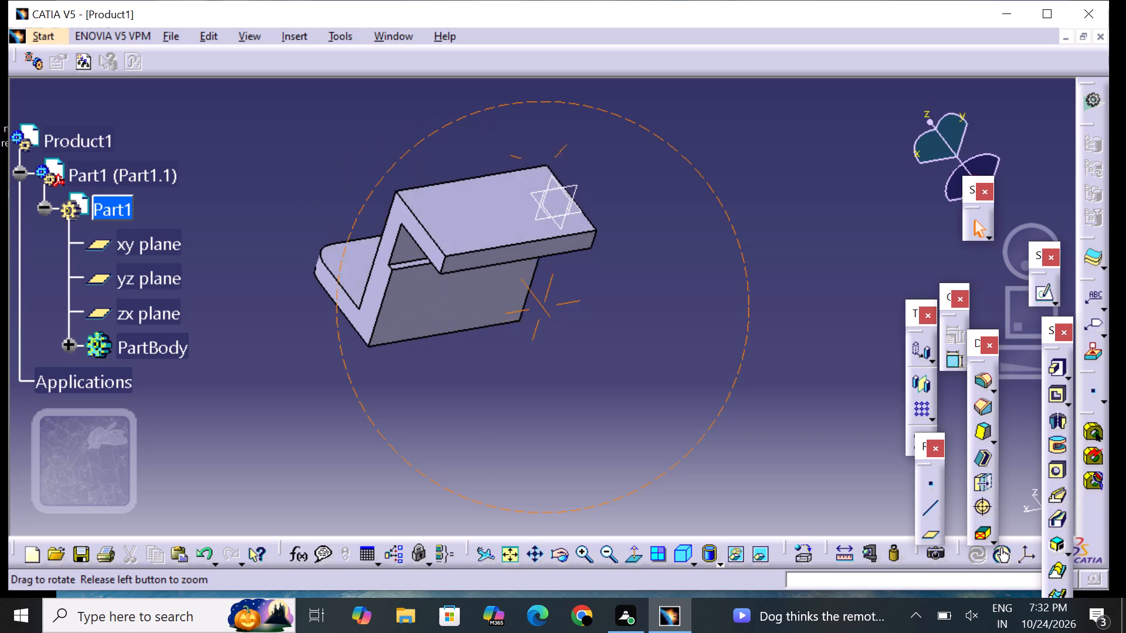
middle_click_drag(538, 165, 450, 138)
right_click_drag(538, 165, 416, 160)
middle_click_drag(621, 199, 622, 199)
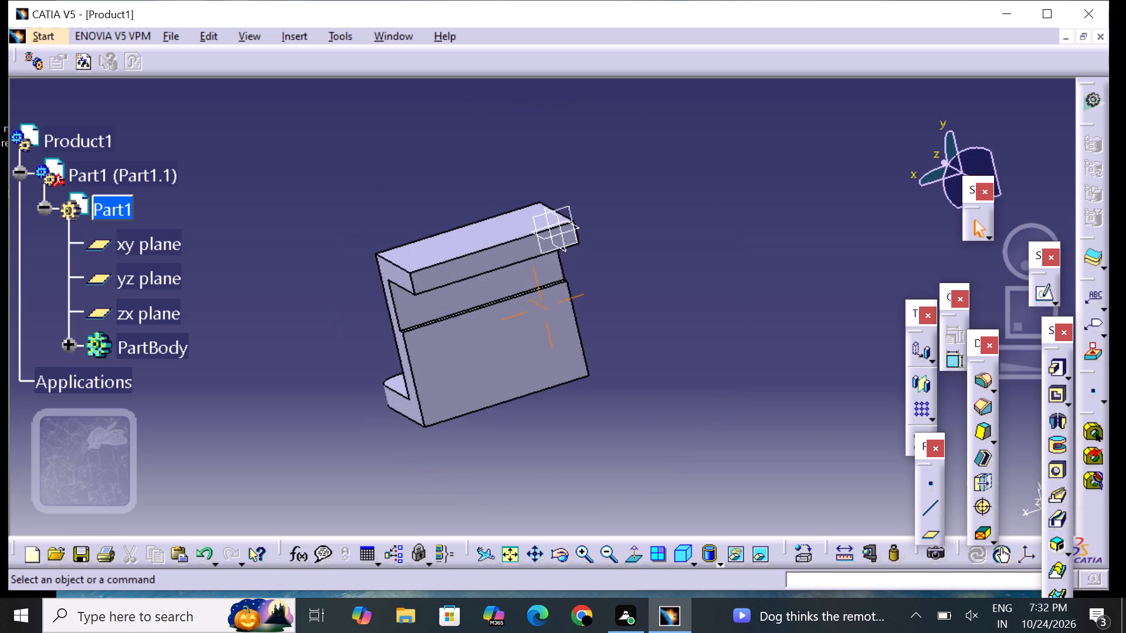
right_click_drag(623, 199, 666, 227)
middle_click_drag(622, 199, 666, 227)
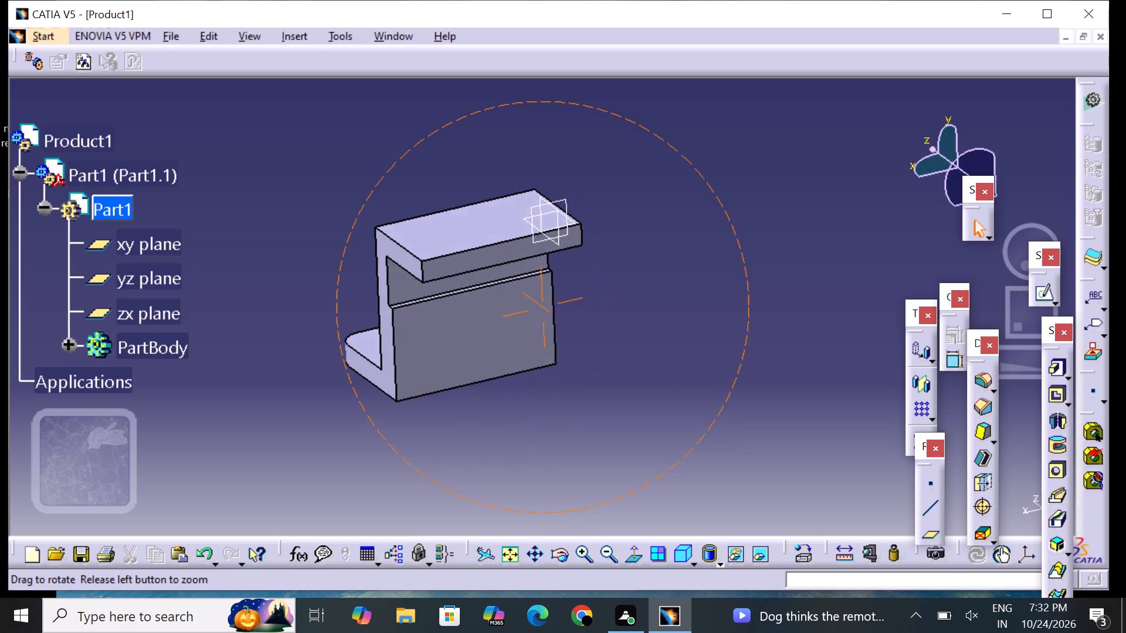
middle_click_drag(666, 227, 708, 384)
right_click_drag(666, 227, 708, 386)
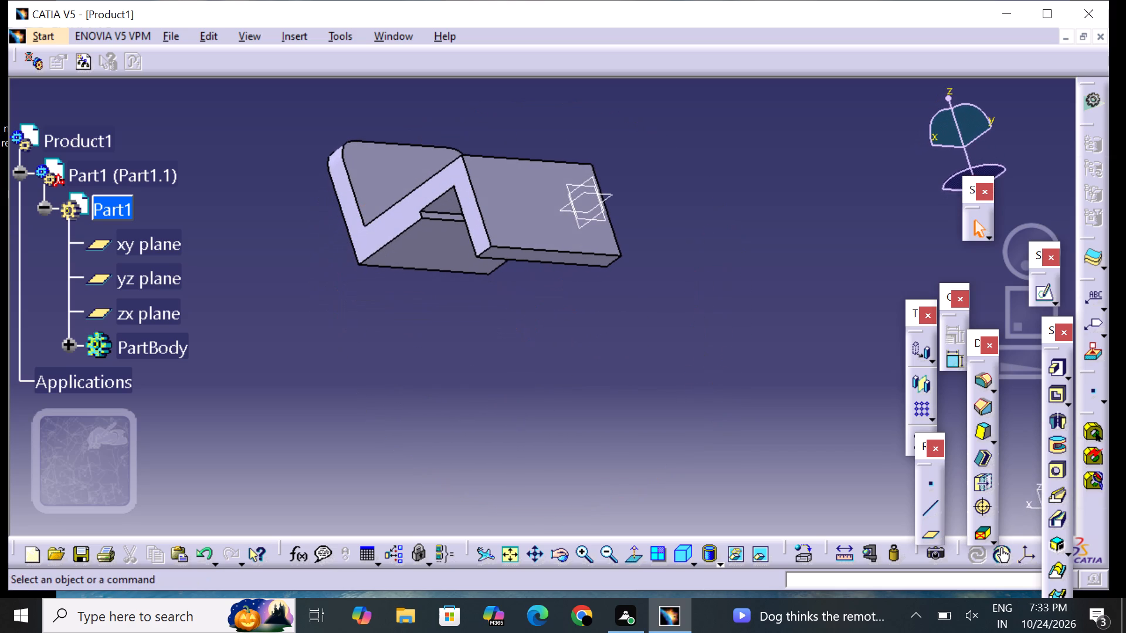
left_click(983, 379)
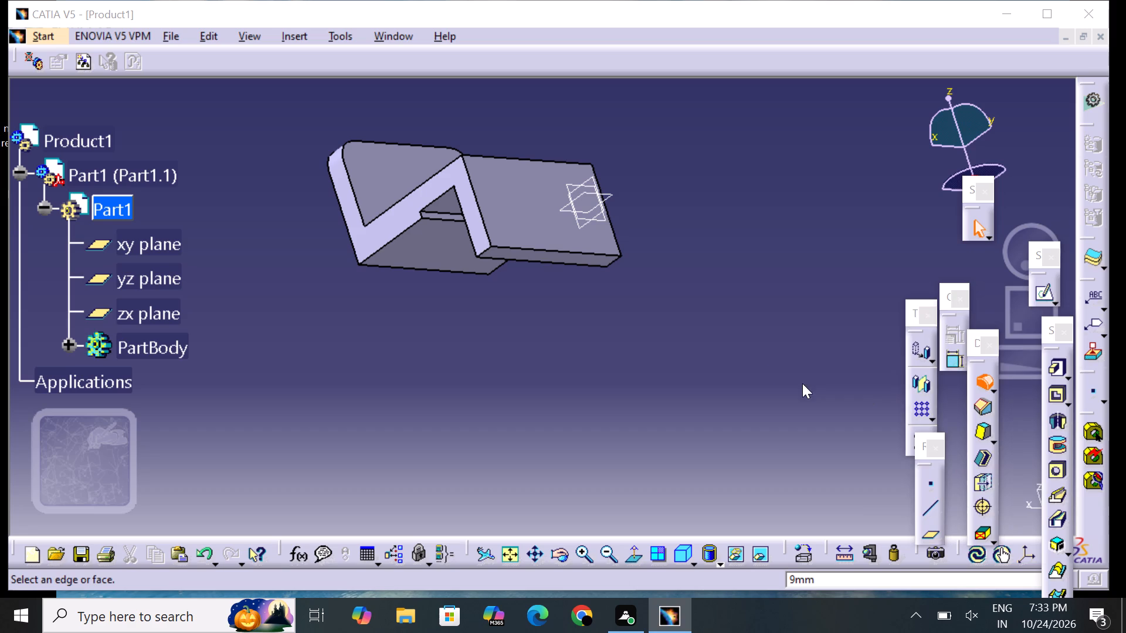
left_click(486, 250)
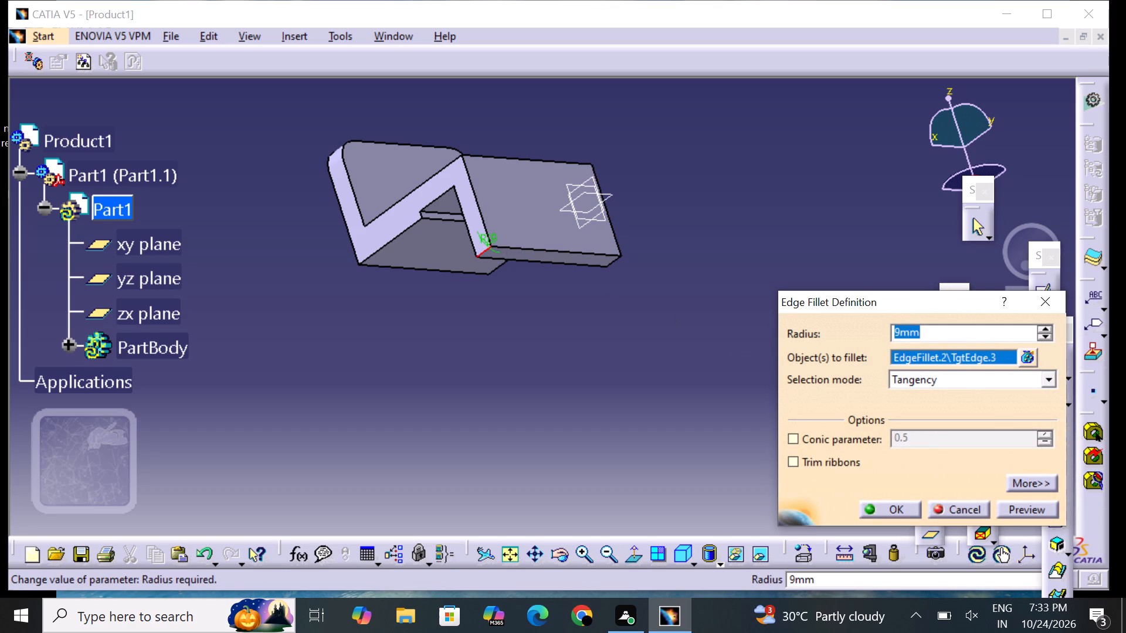
key("BackSpace")
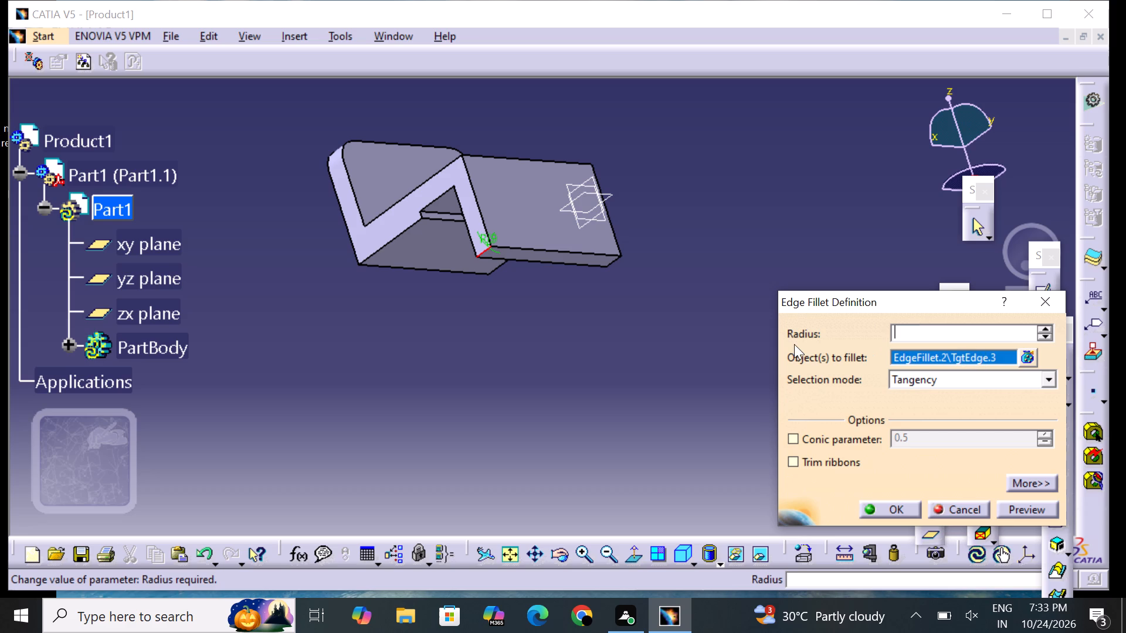
key("9")
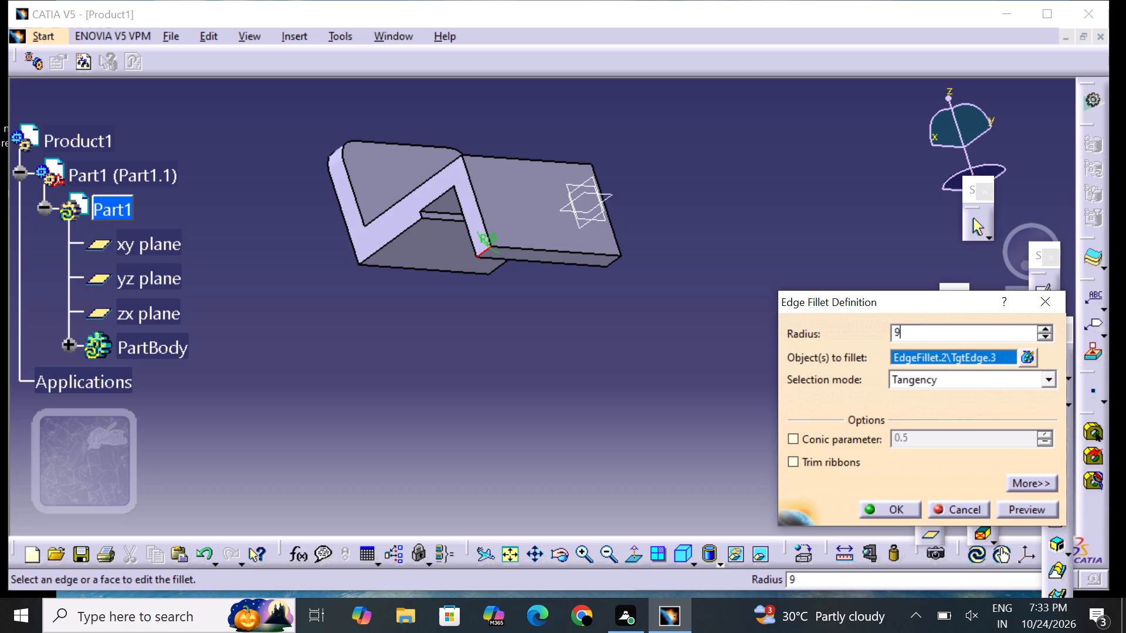
key("Return")
left_click(835, 144)
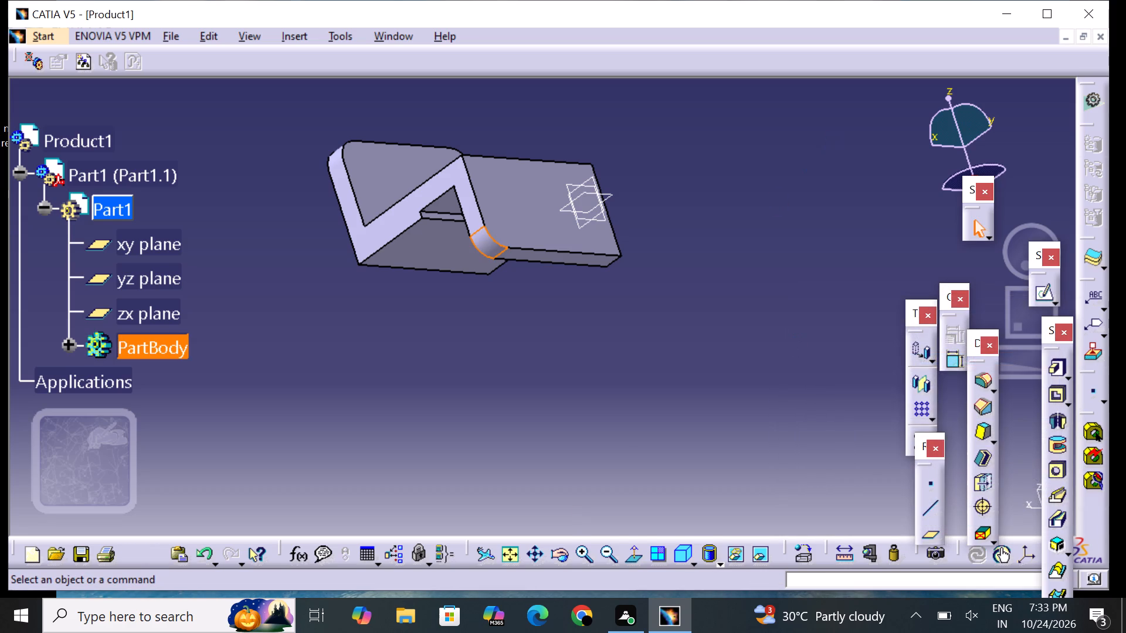
Fillet the downward leg's other free bottom corner, at the end nearest the origin planes, with a 9 mm radius.
left_click(978, 369)
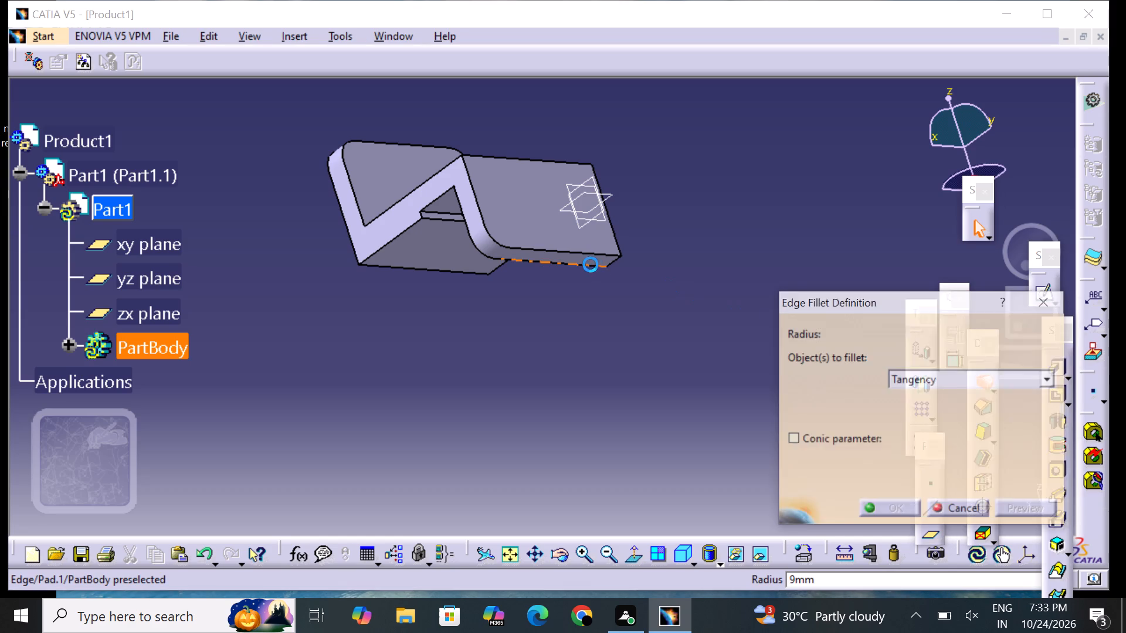
left_click(618, 259)
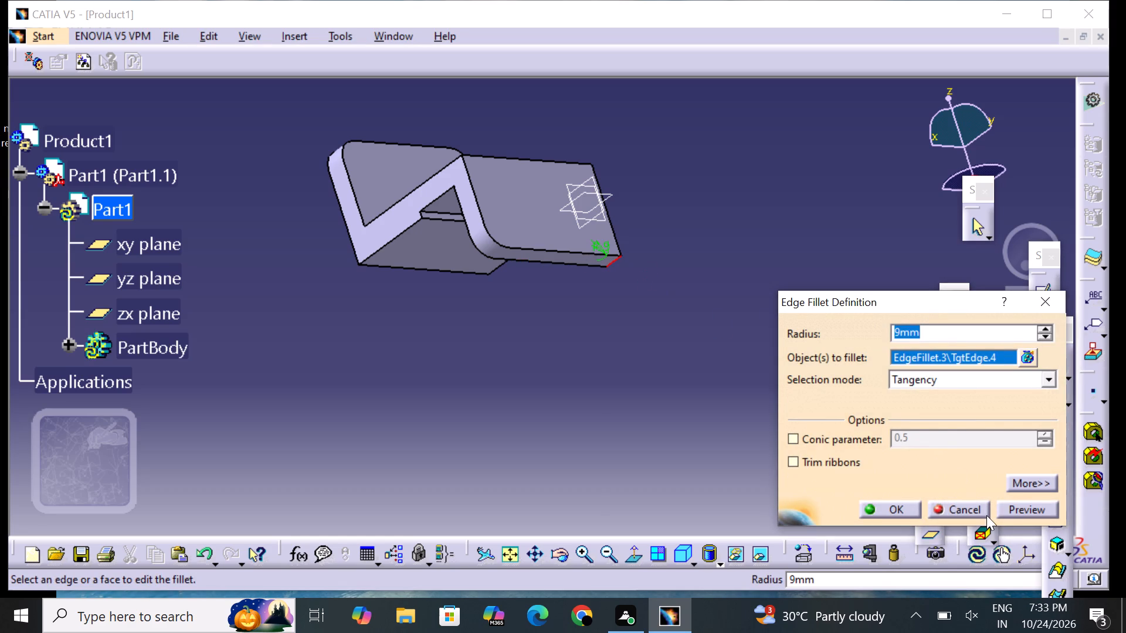
left_click(908, 507)
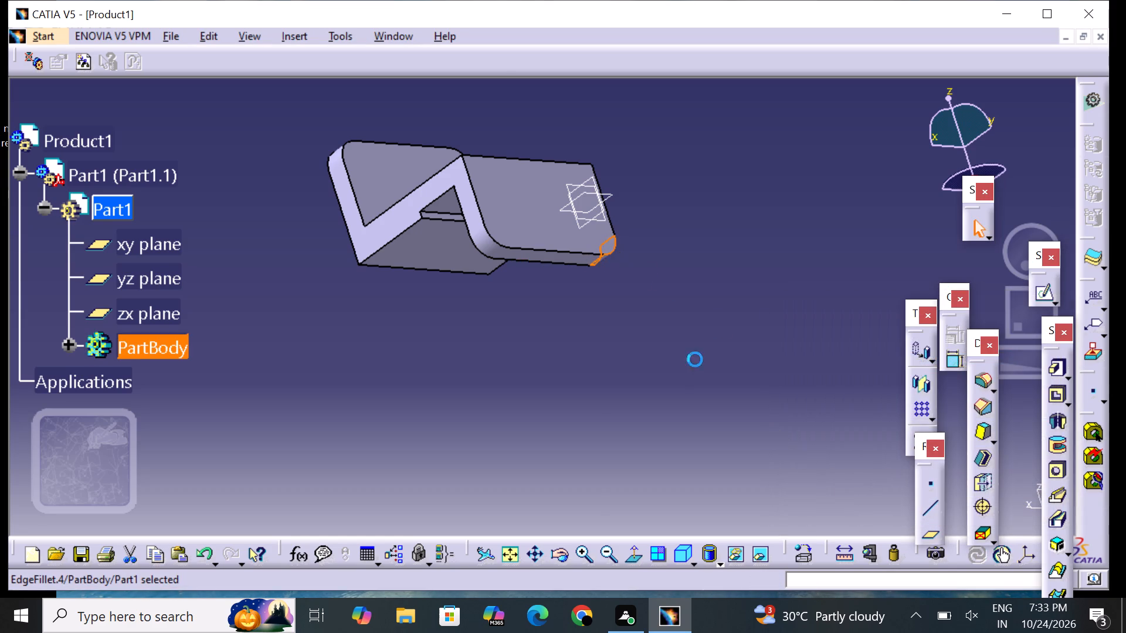
left_click(695, 359)
Examine the bracket from several angles to check the rounded corners of both legs.
middle_click_drag(561, 196, 636, 388)
right_click_drag(561, 195, 636, 388)
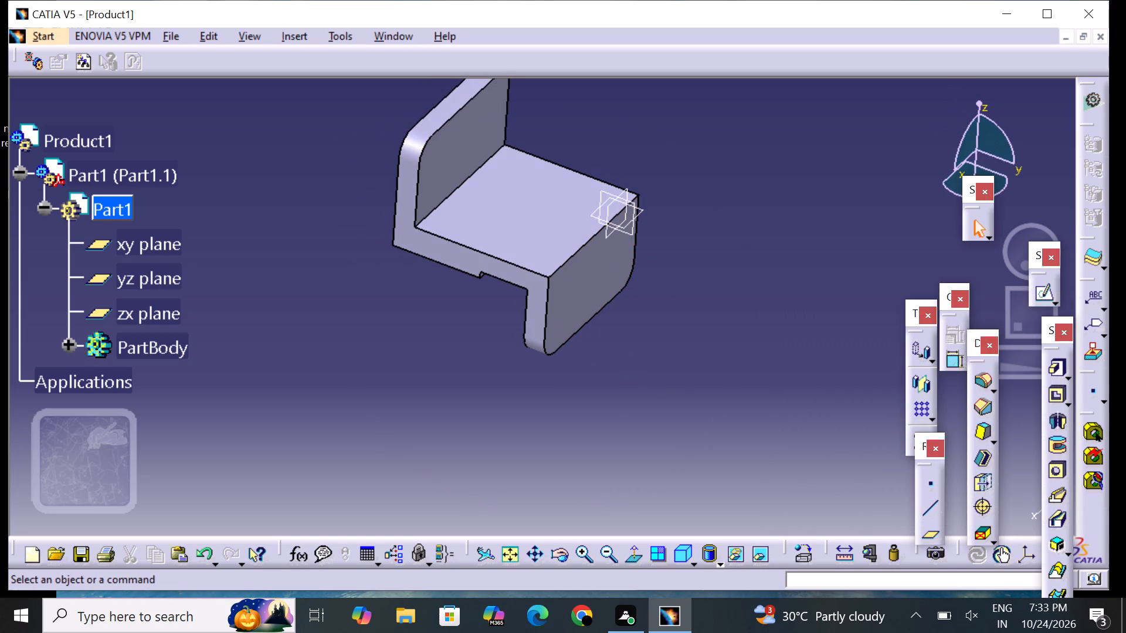
middle_click_drag(326, 224, 334, 355)
middle_click_drag(723, 427, 724, 425)
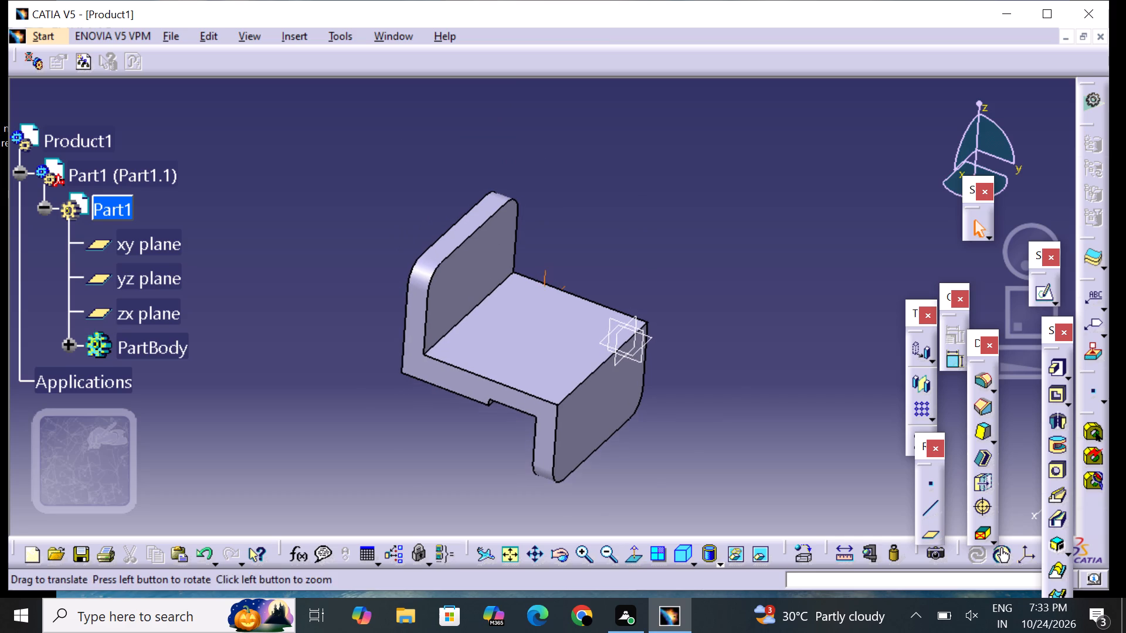
middle_click_drag(724, 425, 714, 376)
right_click_drag(724, 424, 714, 376)
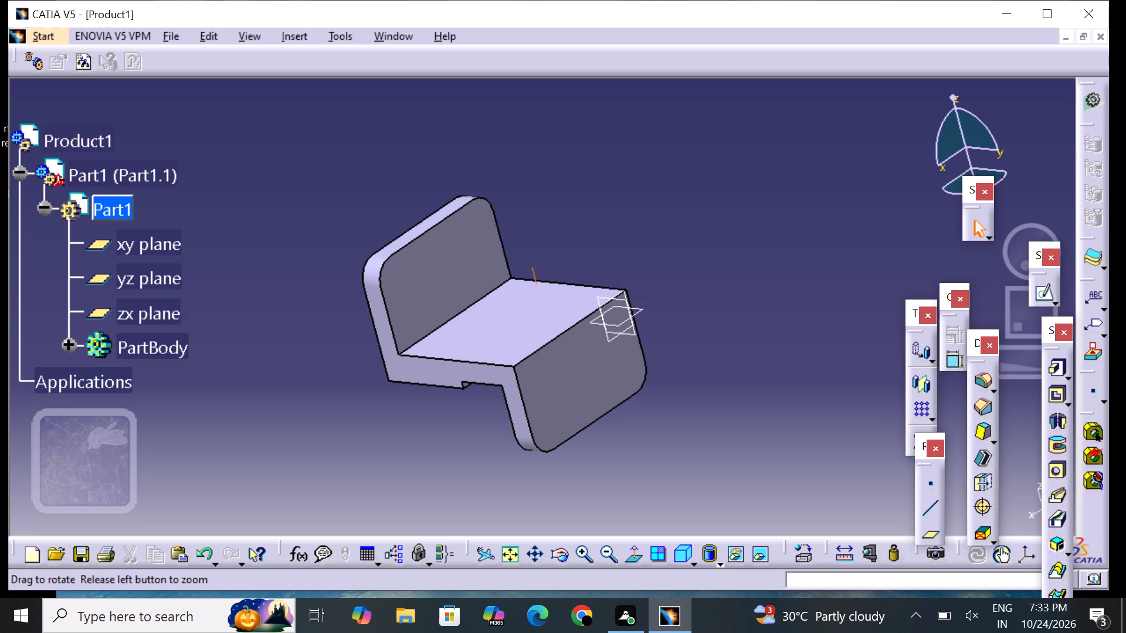
middle_click_drag(491, 469, 528, 401)
middle_click_drag(668, 346, 692, 391)
right_click_drag(672, 347, 692, 391)
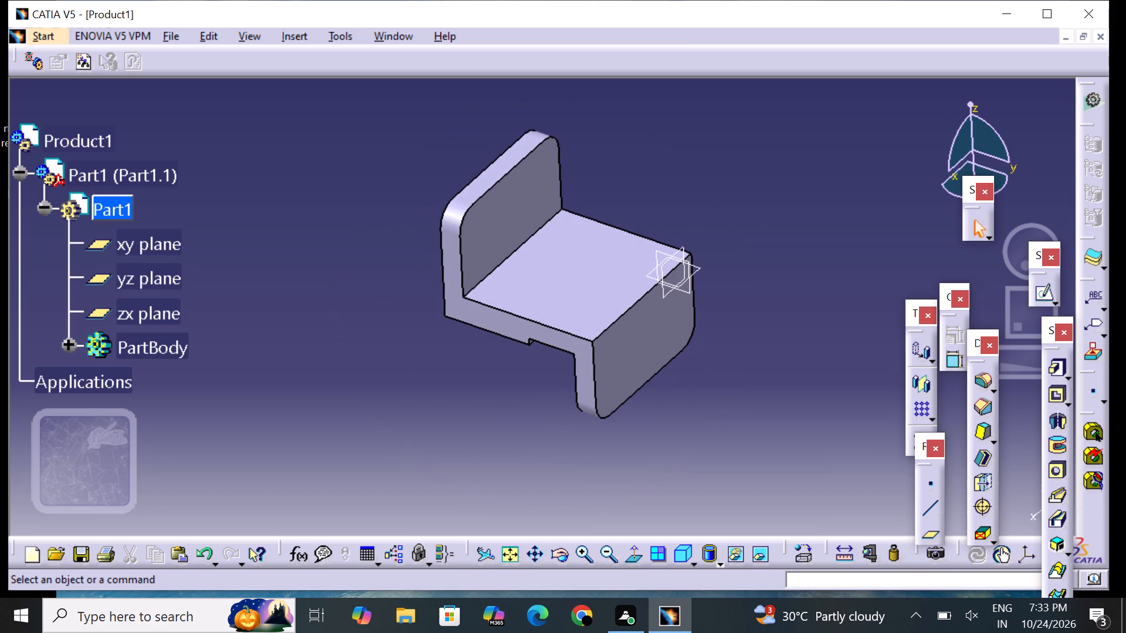
middle_click_drag(776, 345, 776, 350)
right_click_drag(778, 345, 776, 350)
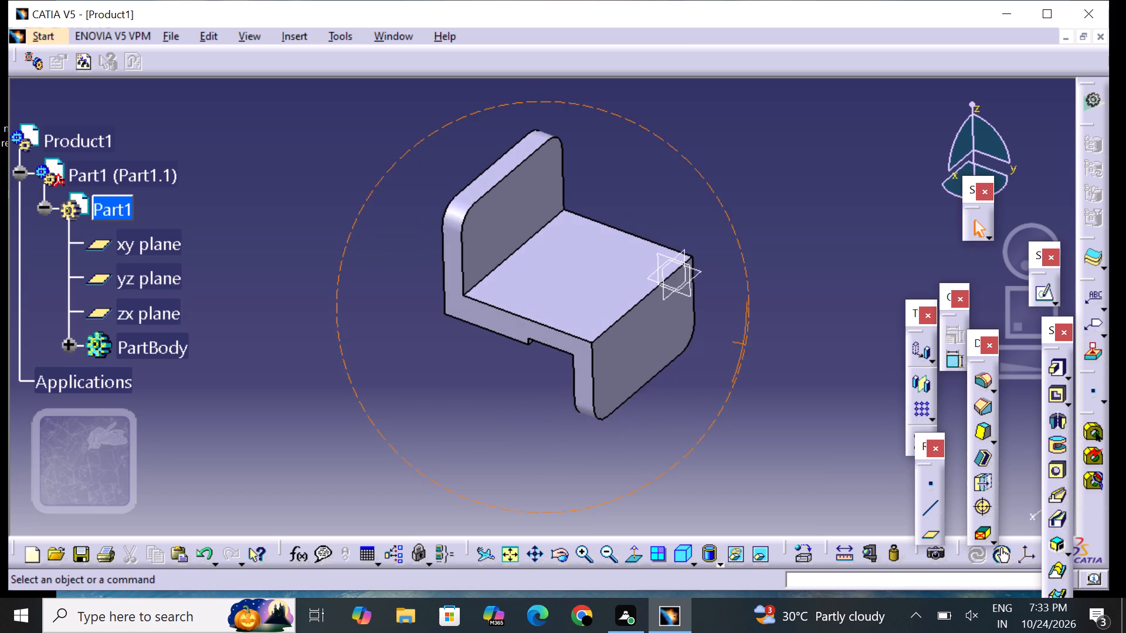
middle_click_drag(776, 350, 760, 358)
right_click_drag(776, 350, 760, 358)
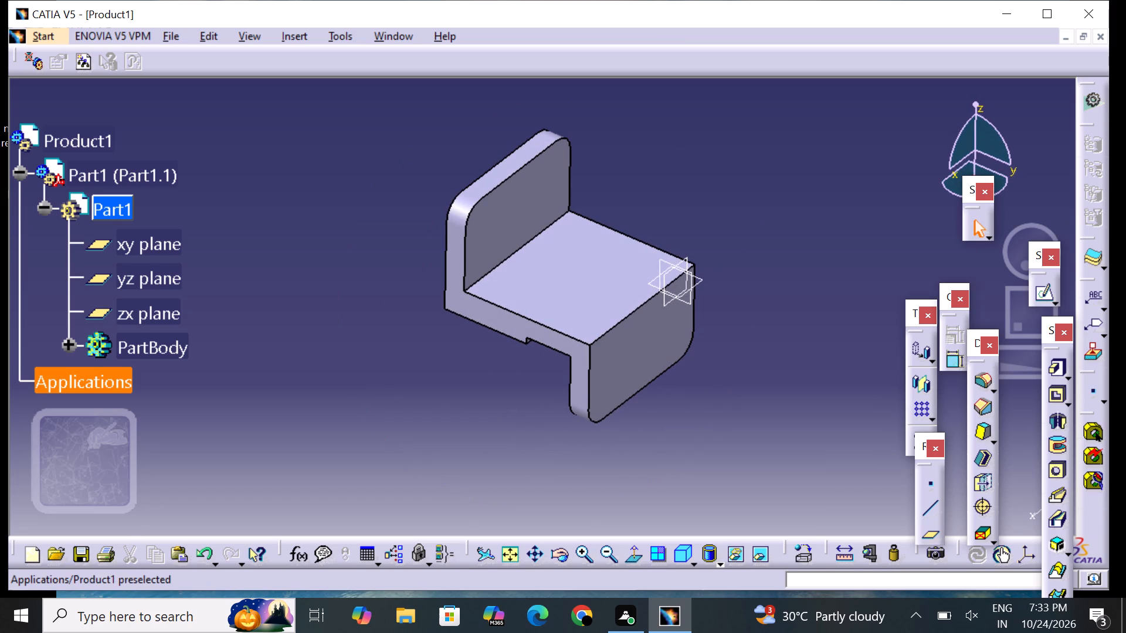
Set the length of the bracket's base pad, Pad.1 in PartBody, to 50 mm.
left_click(67, 344)
scroll(127, 349, "down", 1)
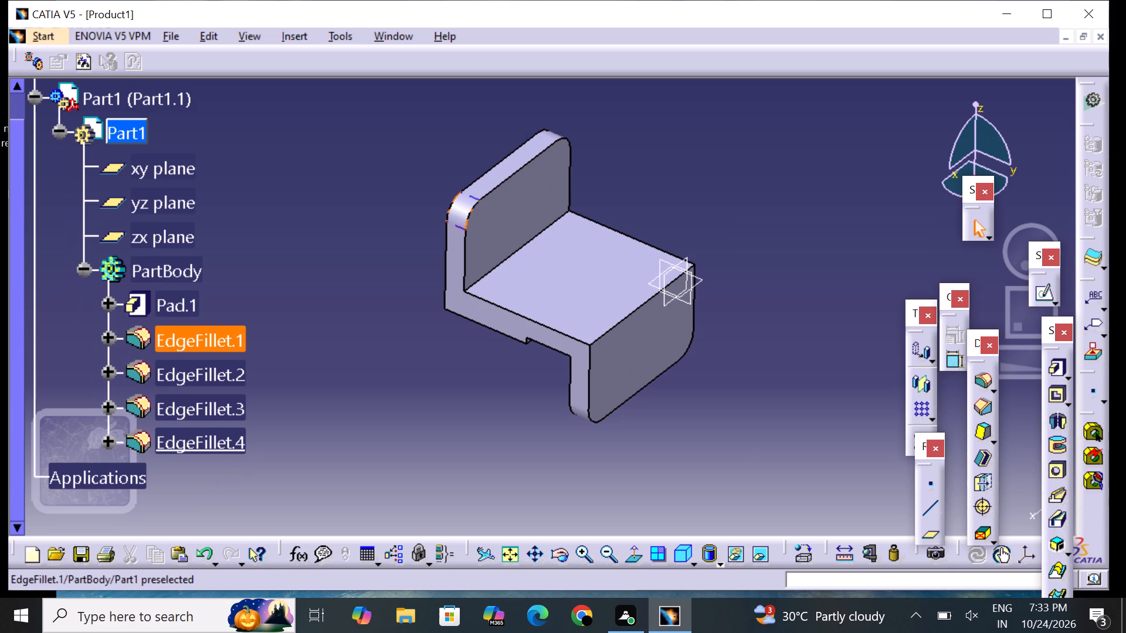
scroll(239, 317, "down", 2)
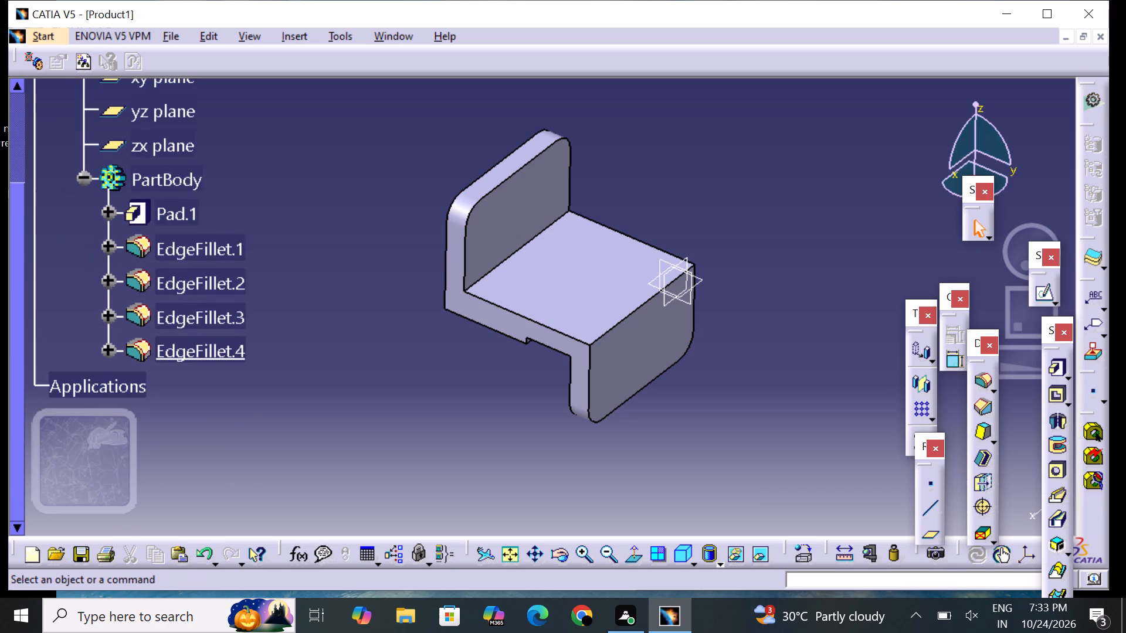
scroll(239, 320, "up", 3)
scroll(239, 320, "down", 1)
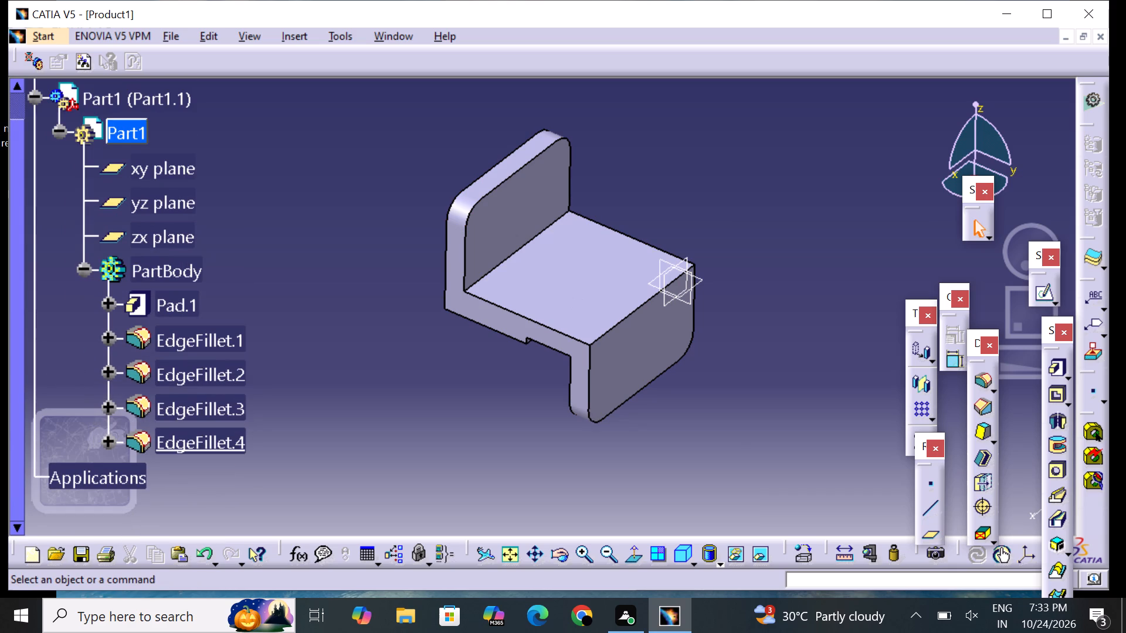
scroll(260, 312, "down", 1)
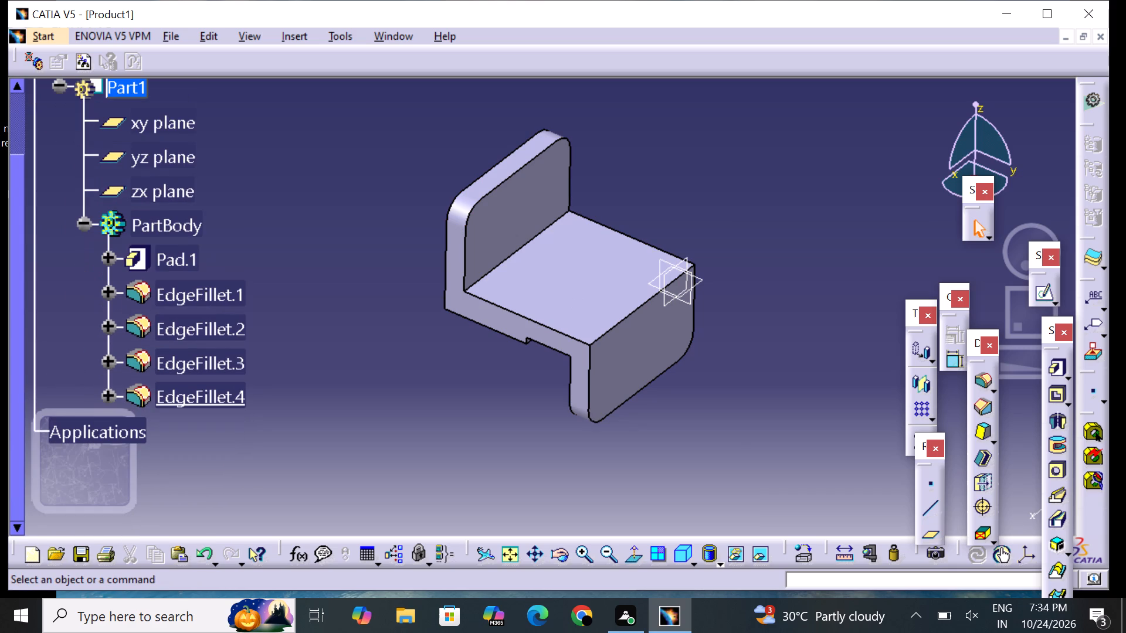
double_click(181, 267)
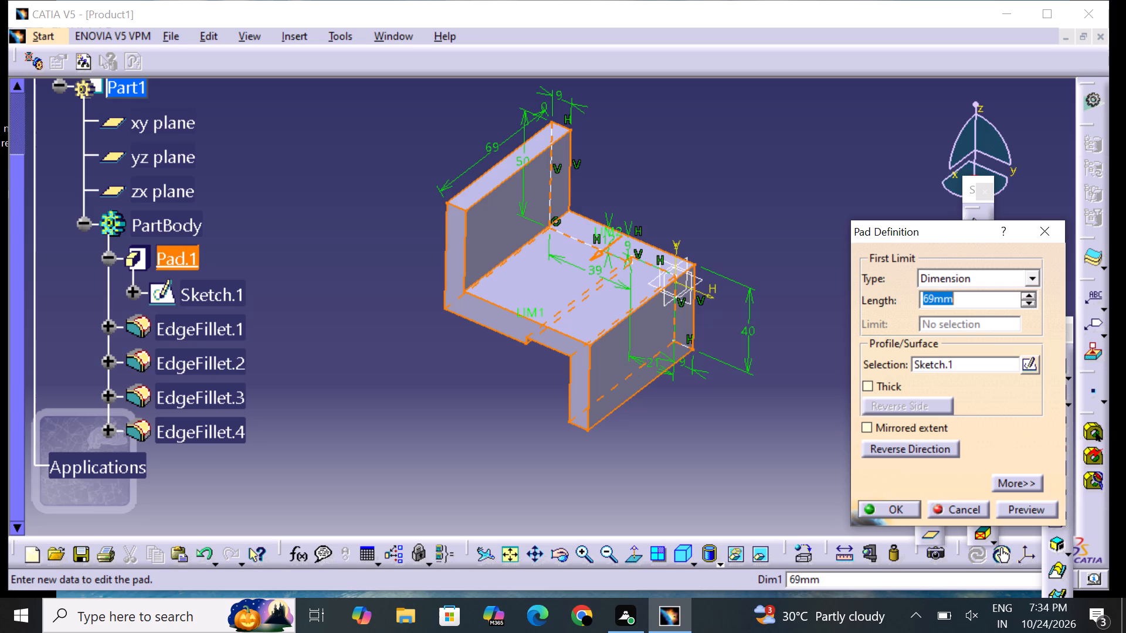
key("BackSpace")
type("50")
key("Return")
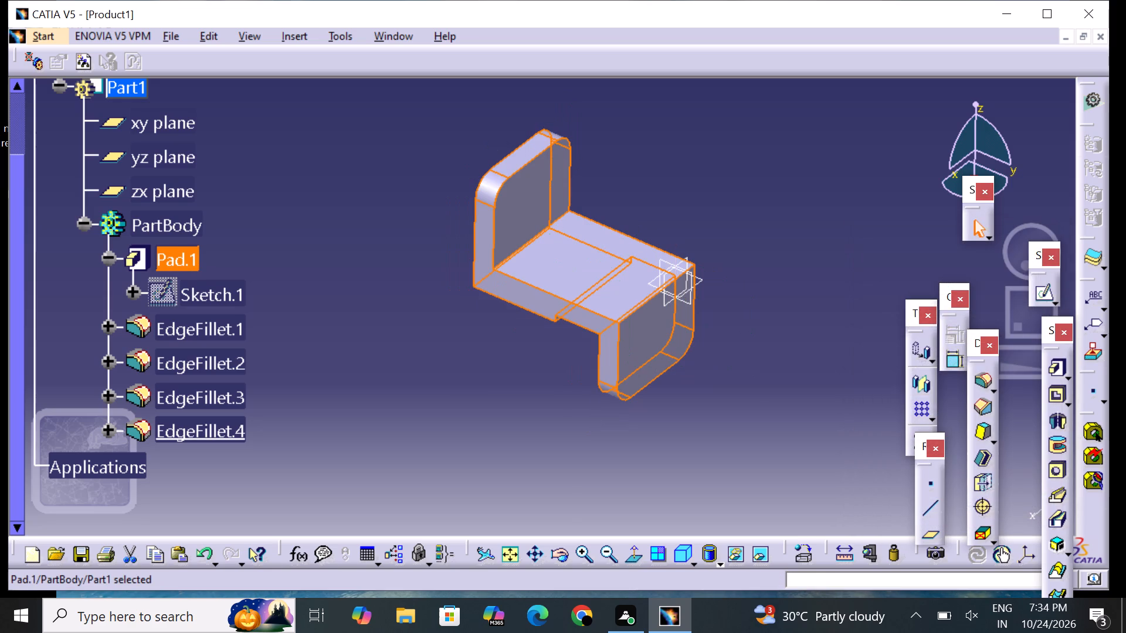
left_click(377, 388)
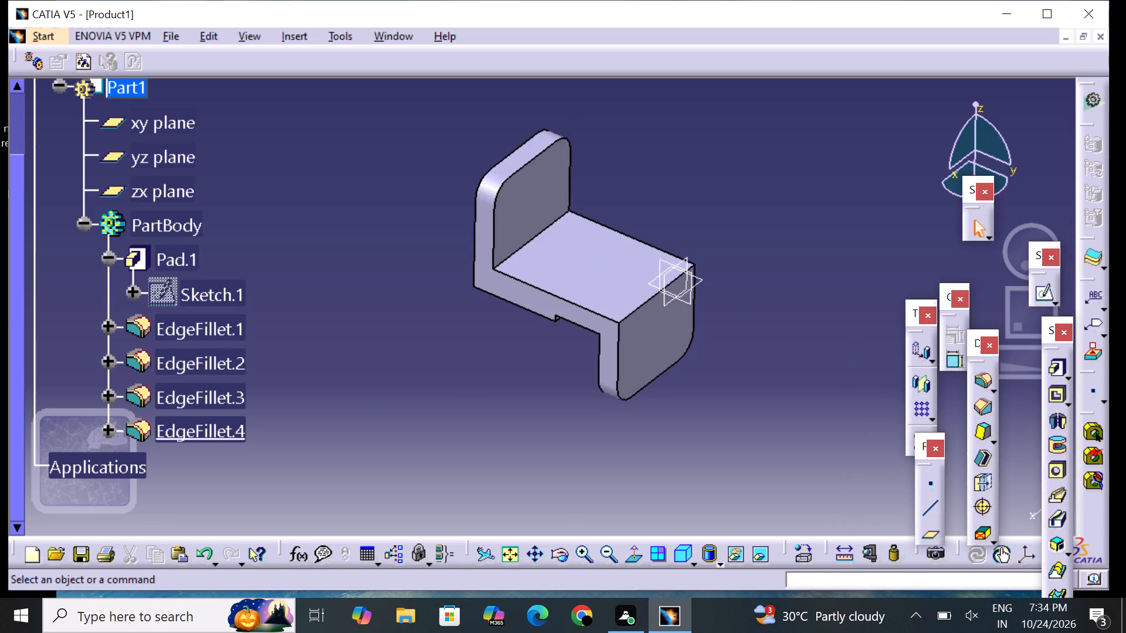
Examine the shortened bracket from several angles, including face-on views of the two legs and the horizontal plate.
middle_click_drag(437, 291, 311, 372)
middle_click_drag(589, 435, 669, 180)
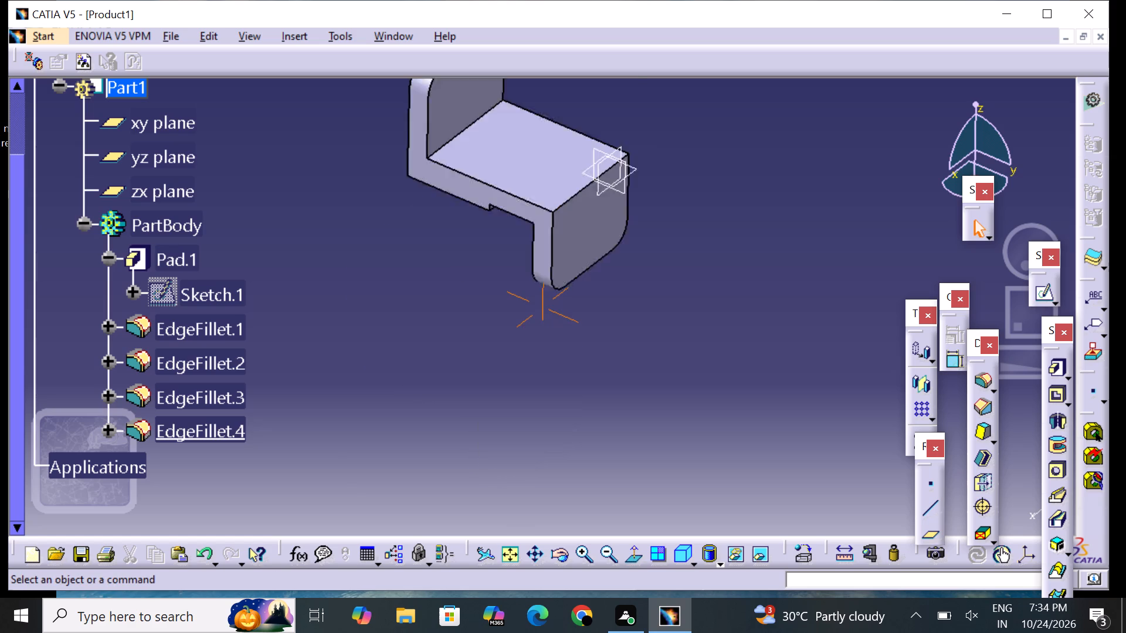
middle_click_drag(669, 180, 640, 330)
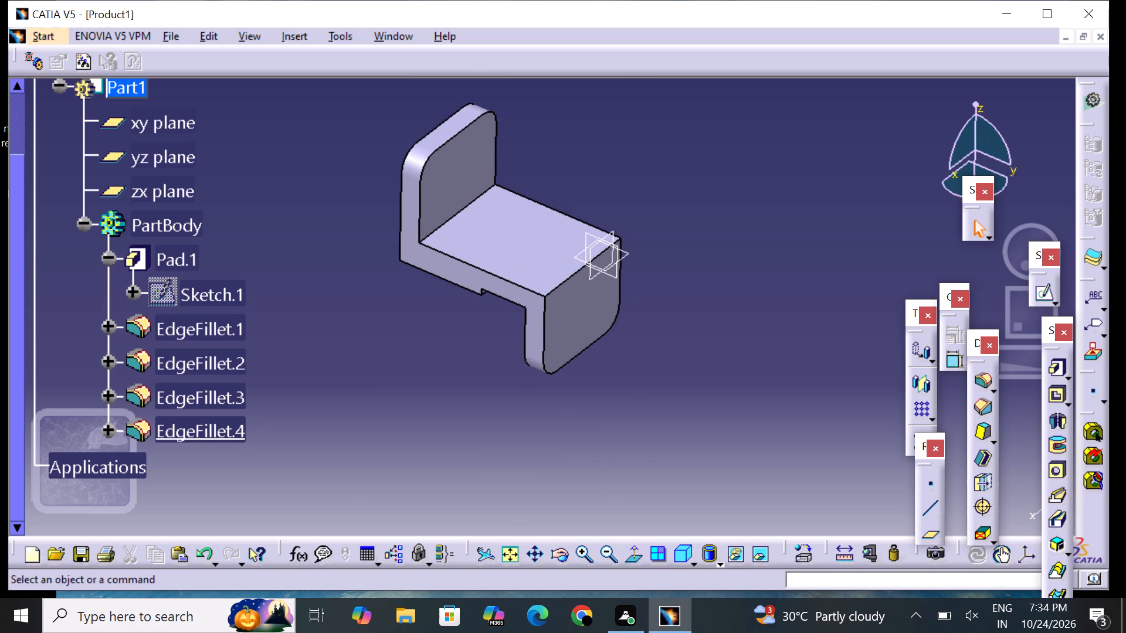
middle_click_drag(689, 277, 656, 289)
right_click_drag(689, 277, 656, 289)
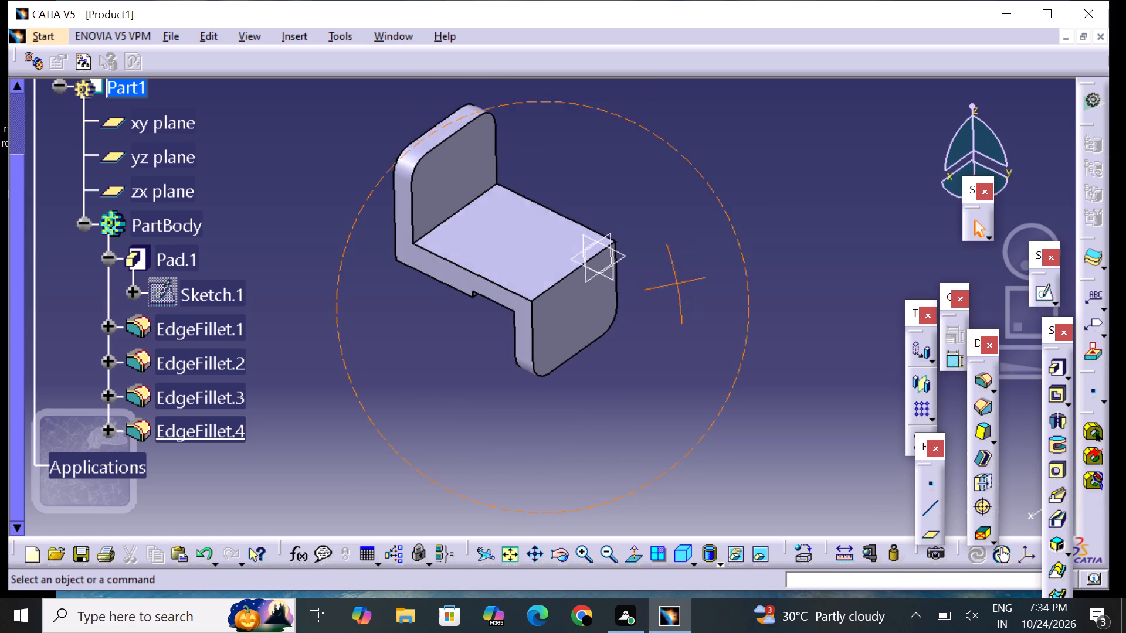
right_click_drag(656, 289, 552, 335)
middle_click_drag(656, 289, 552, 335)
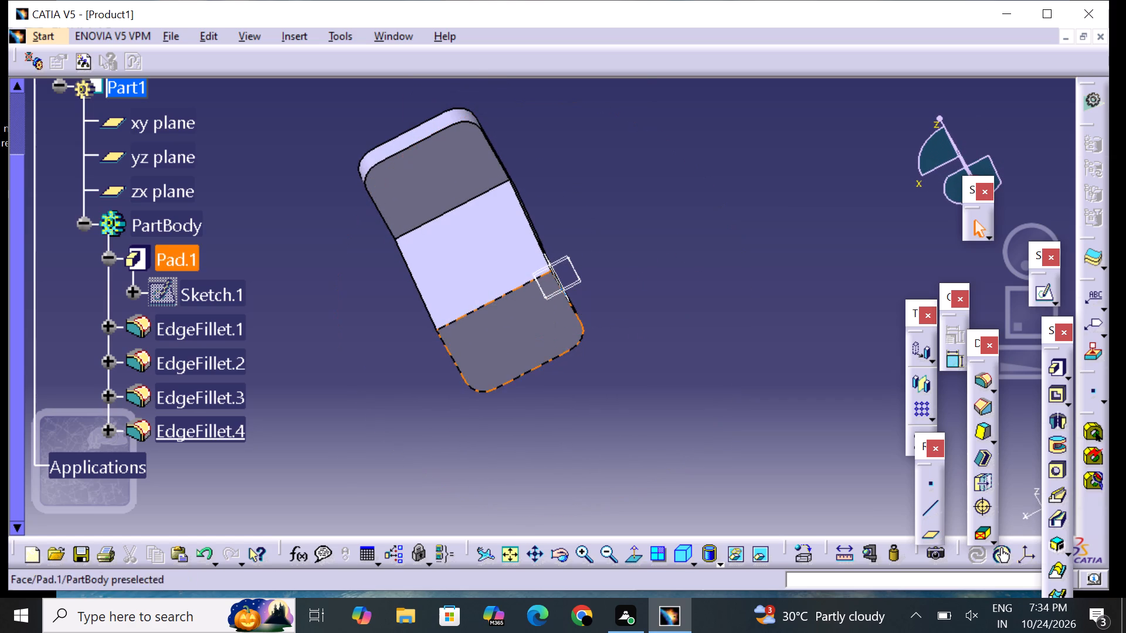
middle_click_drag(355, 260, 465, 263)
right_click_drag(357, 259, 465, 263)
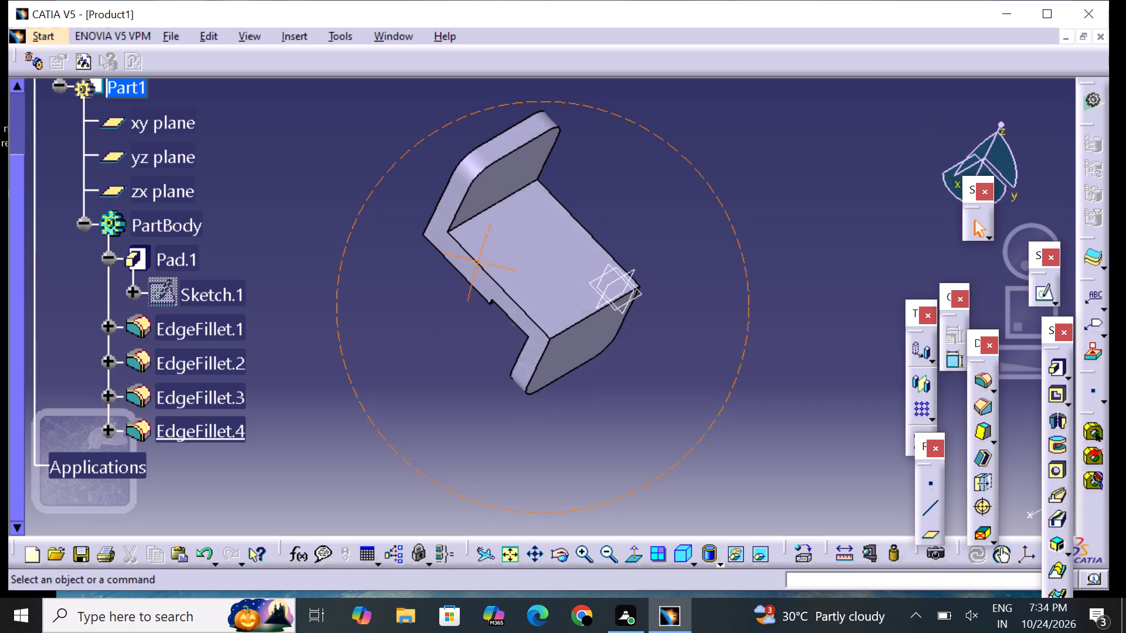
right_click_drag(465, 263, 453, 262)
middle_click_drag(465, 263, 453, 262)
middle_click_drag(635, 380, 679, 309)
right_click_drag(636, 378, 680, 308)
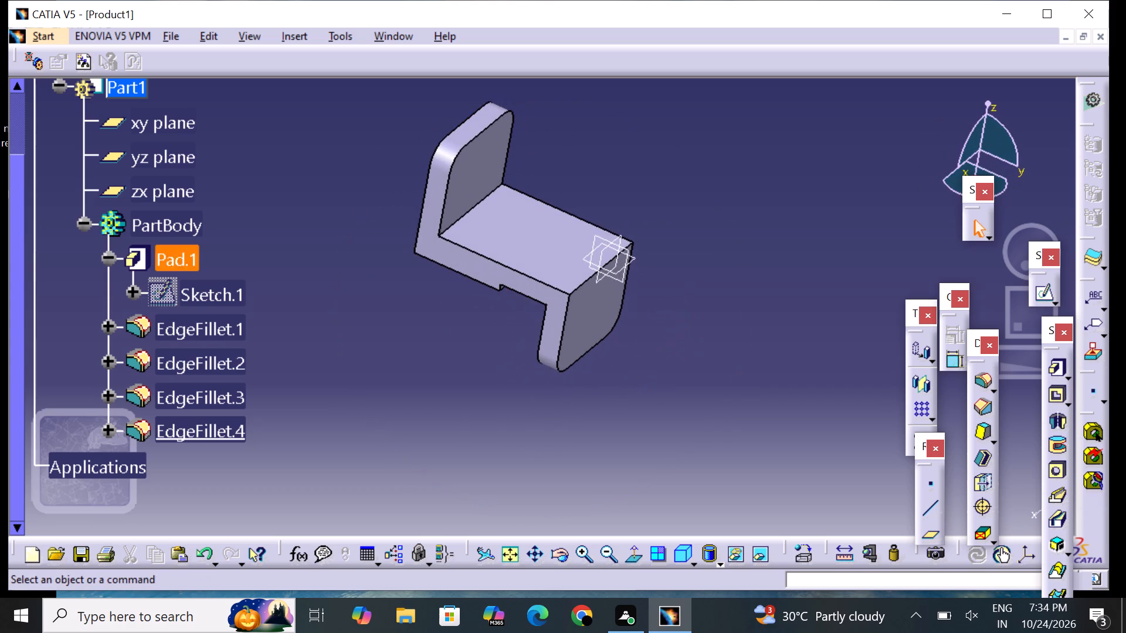
middle_click_drag(317, 200, 310, 315)
middle_click_drag(628, 312, 628, 279)
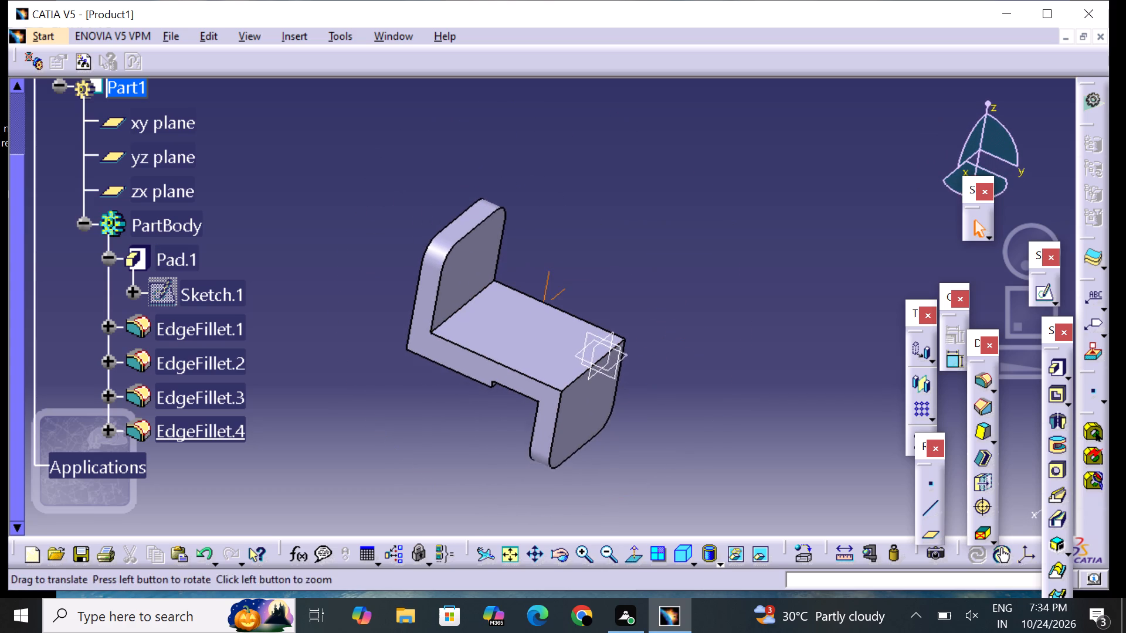
middle_click_drag(628, 279, 620, 238)
middle_click_drag(761, 366, 708, 307)
right_click_drag(761, 366, 708, 307)
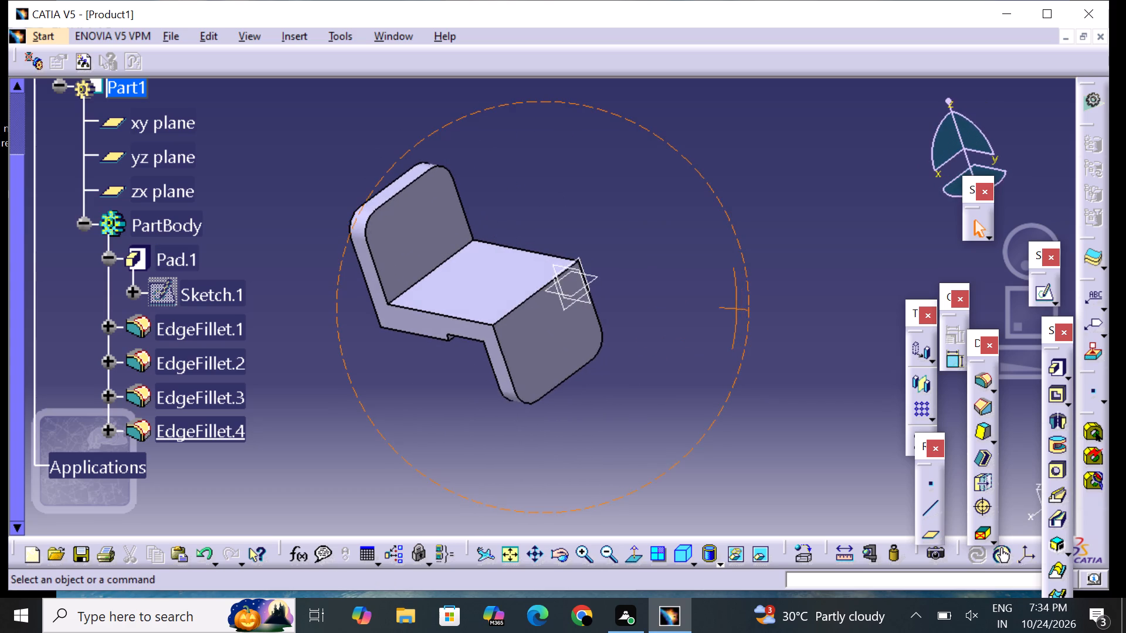
middle_click_drag(708, 307, 707, 307)
right_click_drag(708, 307, 706, 307)
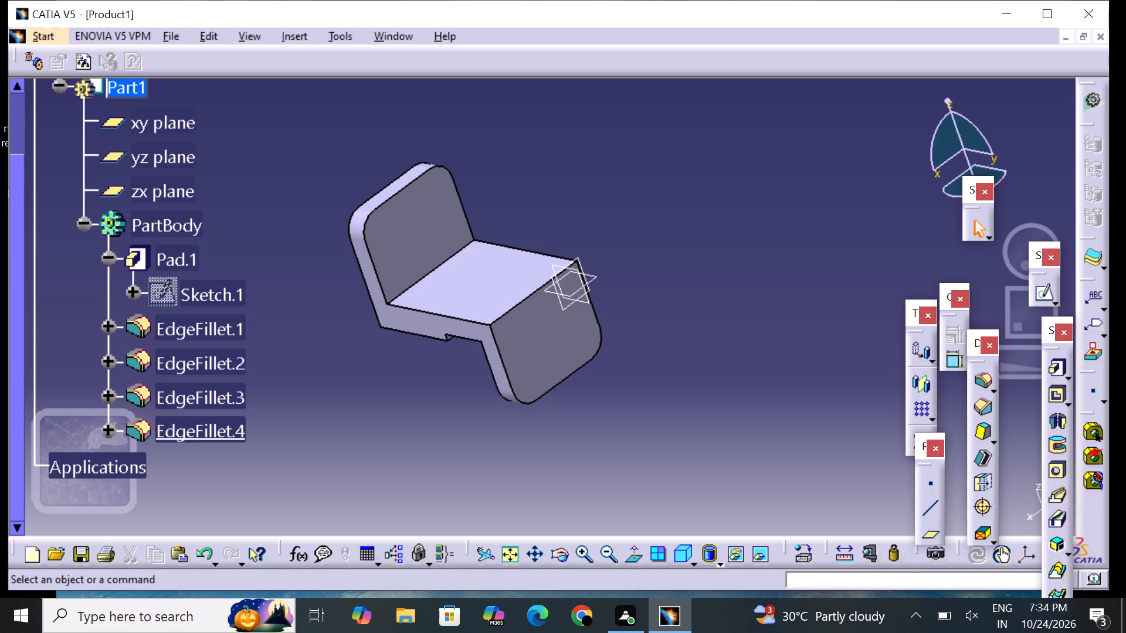
middle_click_drag(640, 338, 519, 350)
right_click_drag(673, 352, 519, 350)
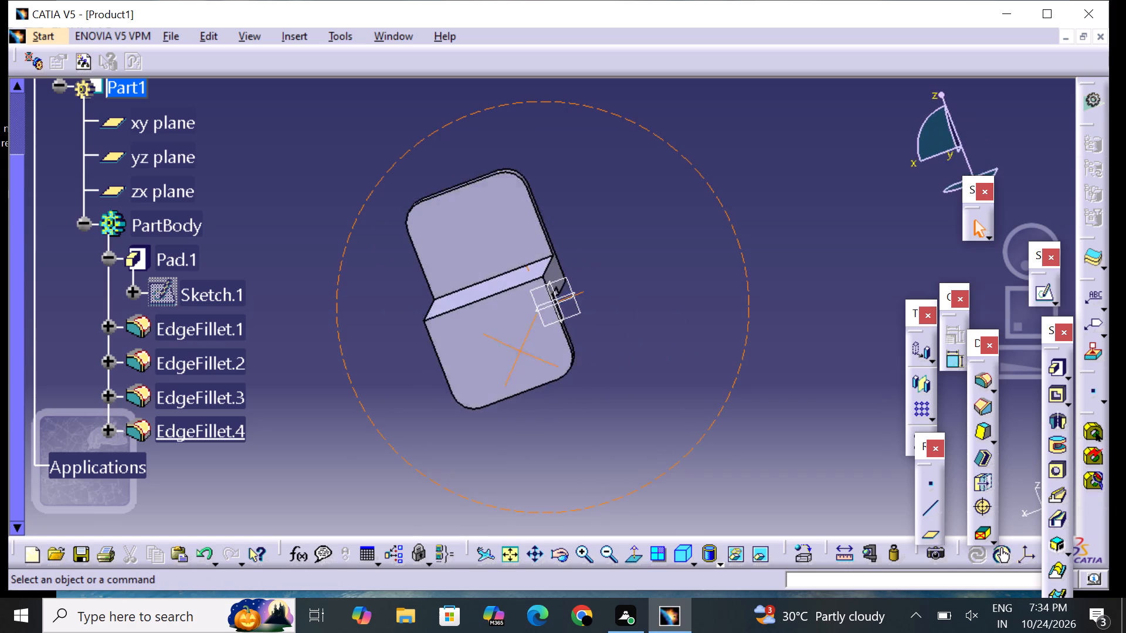
middle_click_drag(519, 350, 609, 329)
right_click_drag(519, 350, 609, 331)
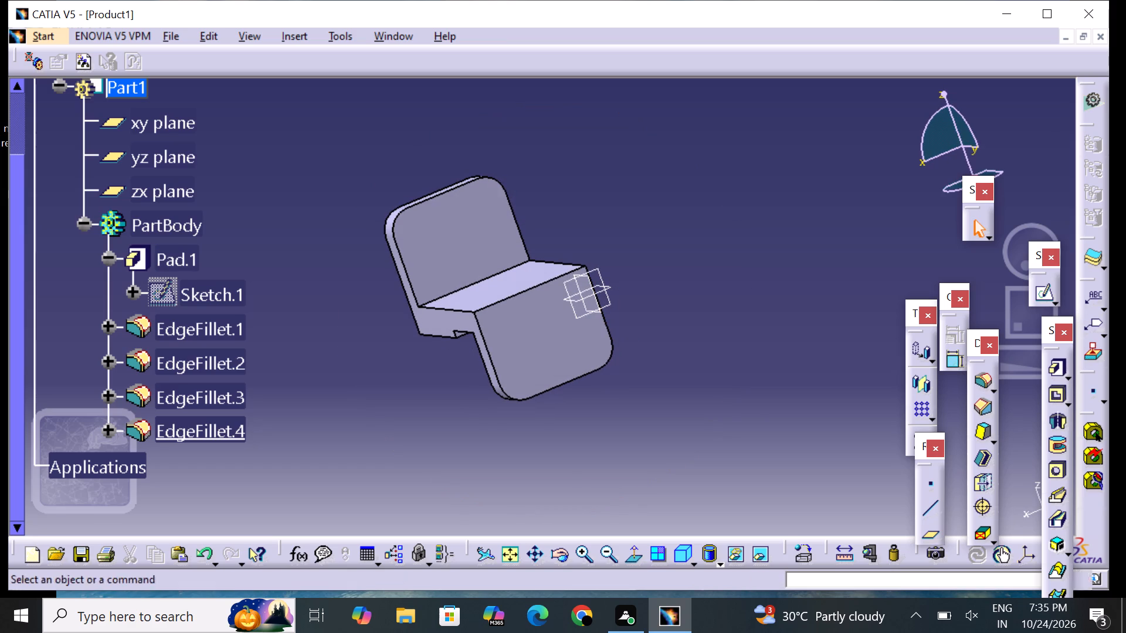
Sketch a circle on the downward leg's outer face, centred about H -40 mm and 10 mm below the origin, reaching the leg's far side edge.
left_click(537, 350)
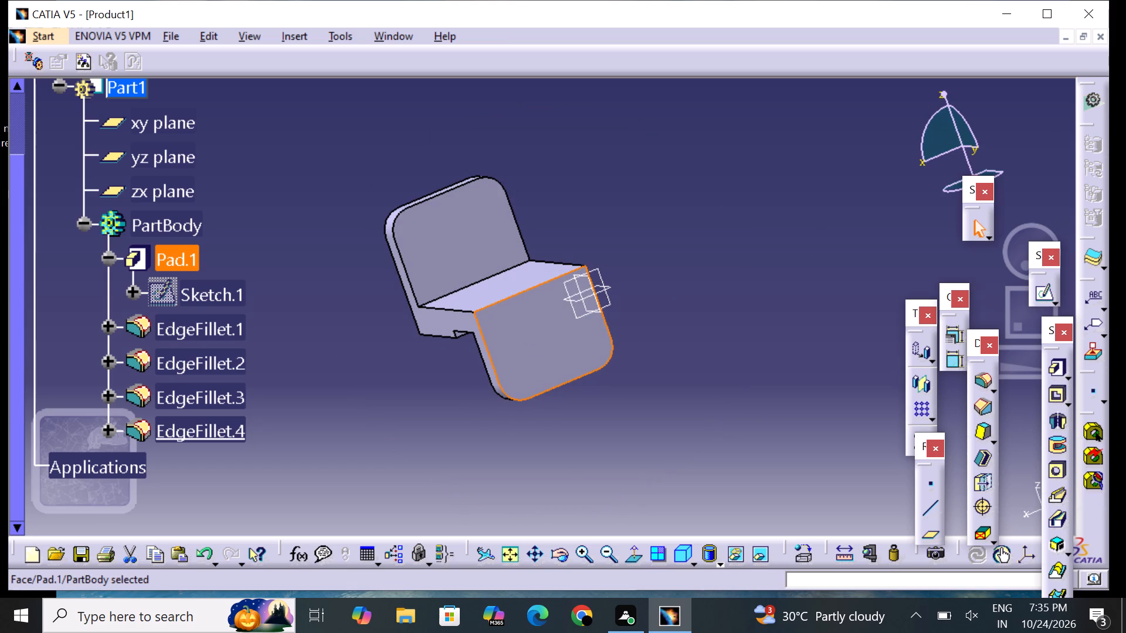
left_click(1043, 294)
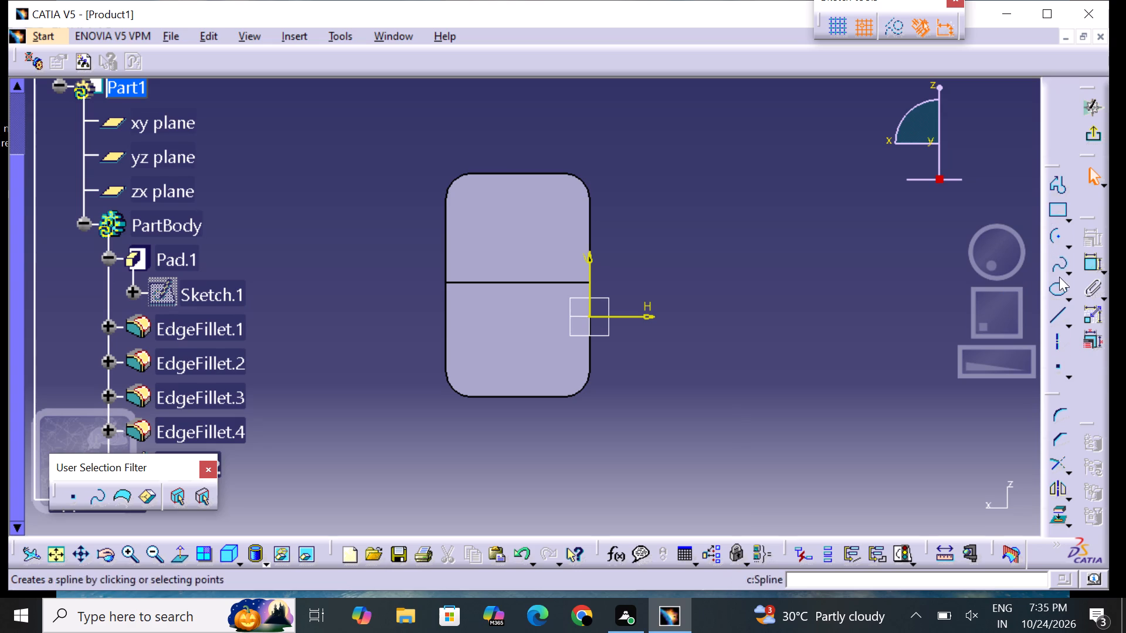
left_click(1069, 243)
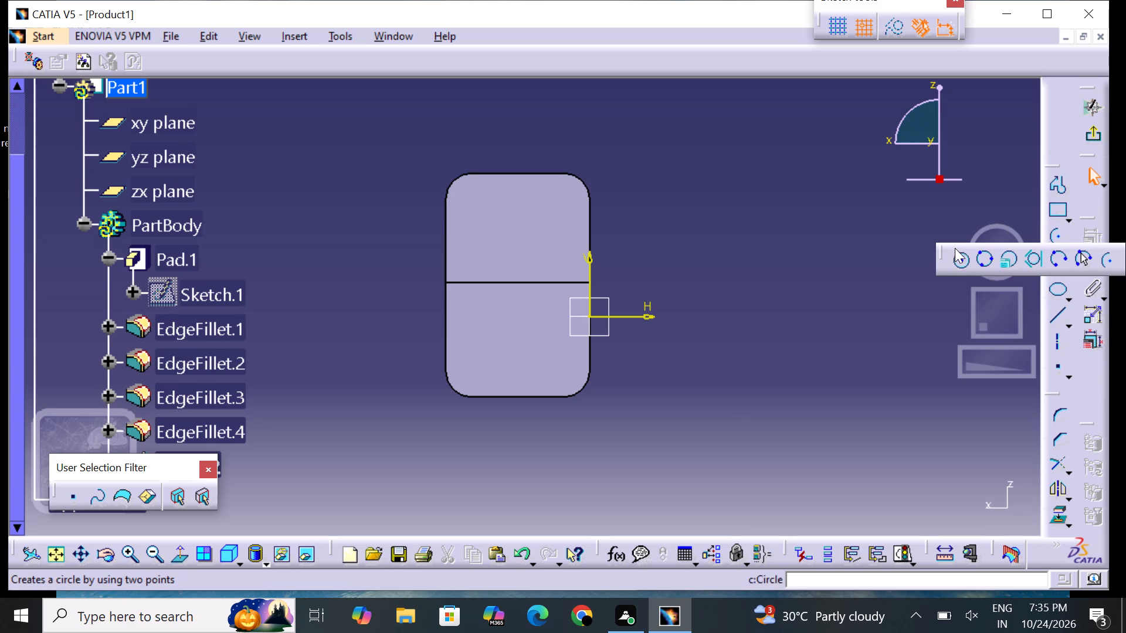
left_click(964, 256)
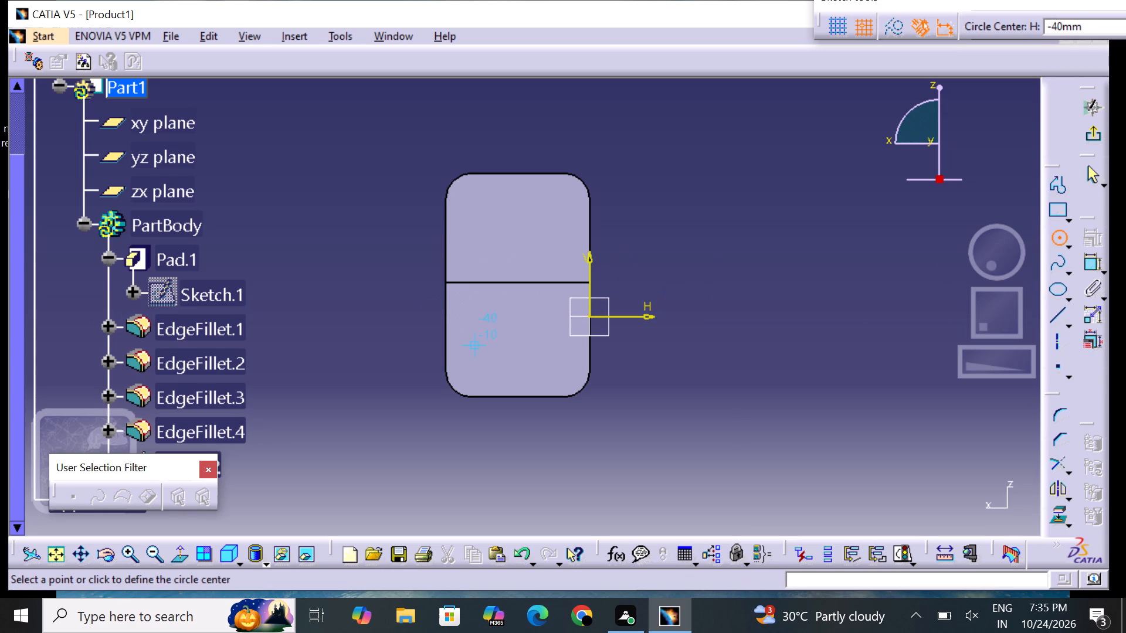
left_click(472, 348)
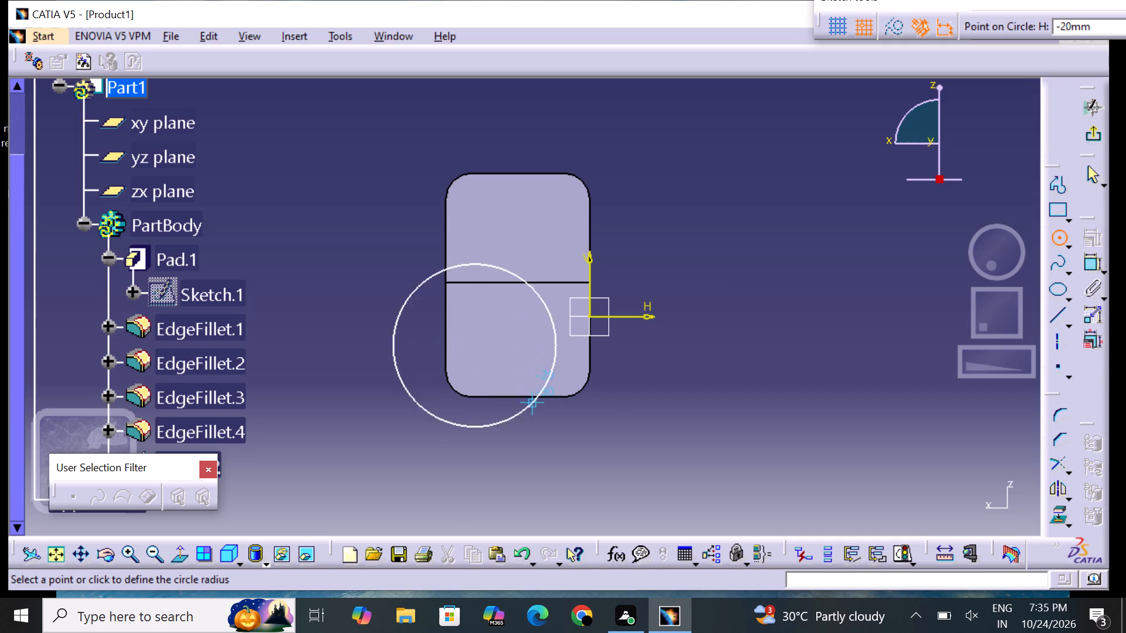
left_click(479, 309)
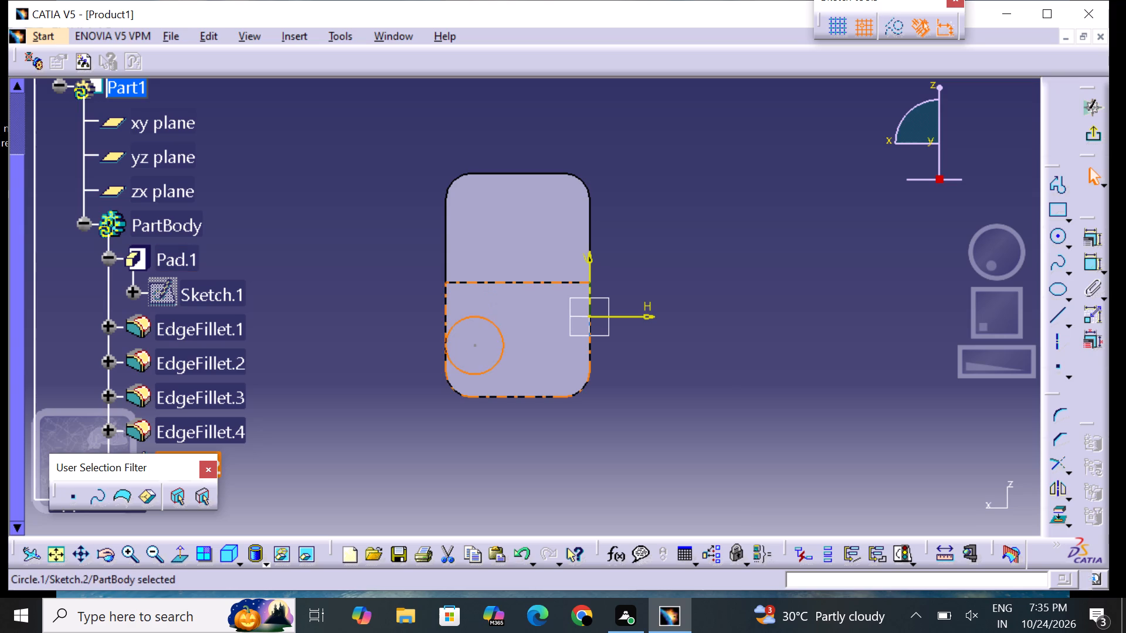
left_click(782, 423)
Sketch a second circle on the leg's face, centred about H -10 mm and 10 mm below the origin, about 10 mm in radius.
left_click(1060, 236)
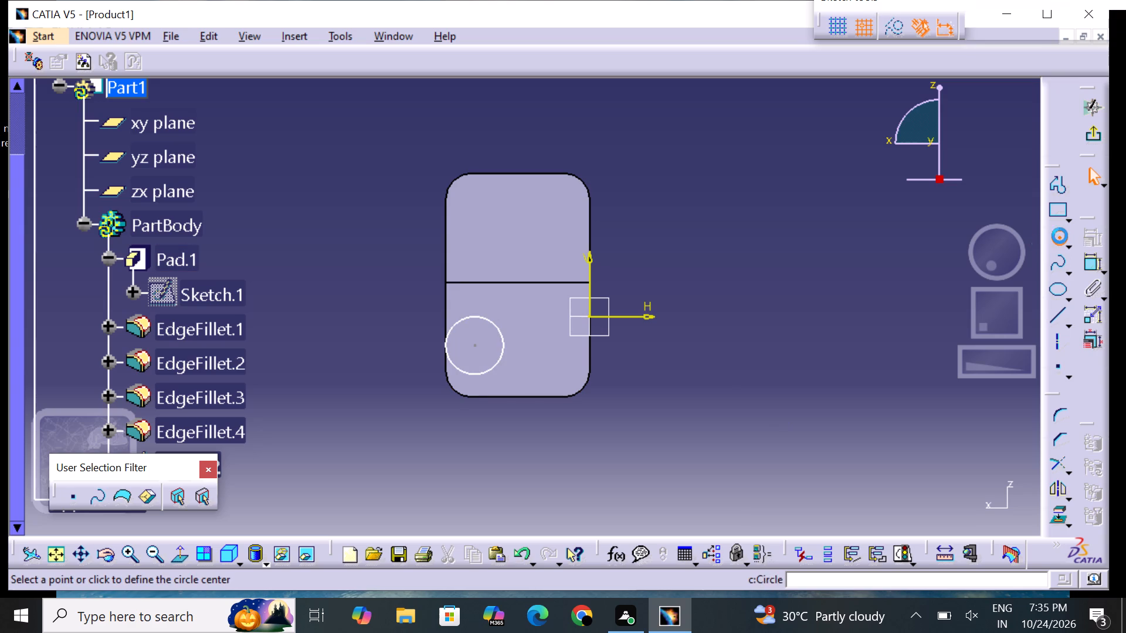
left_click(558, 345)
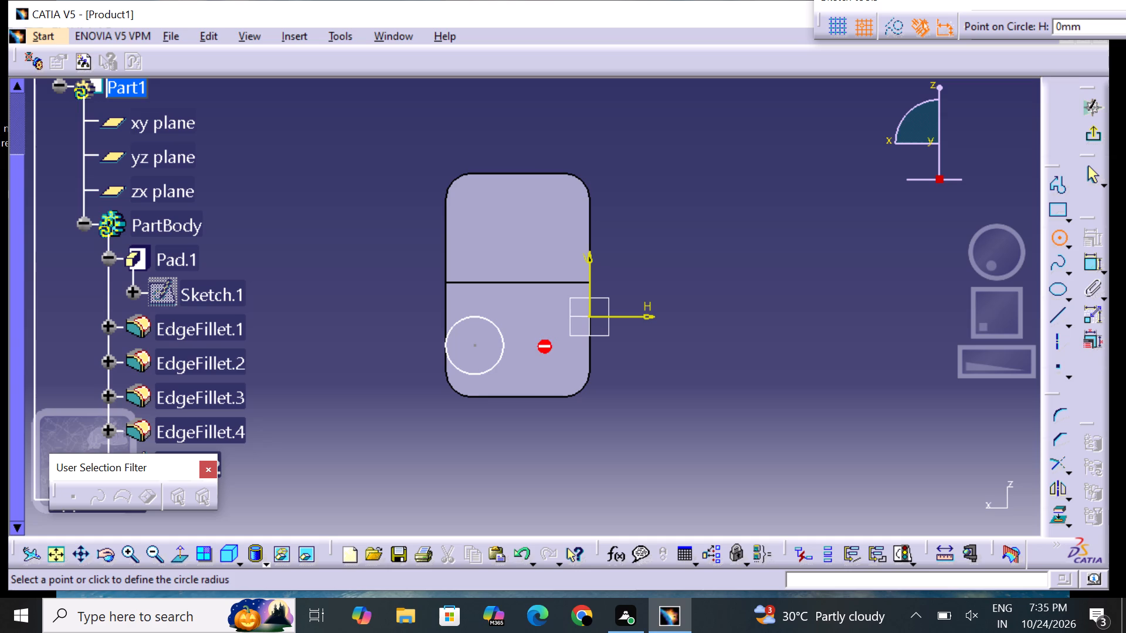
left_click(549, 362)
left_click(697, 392)
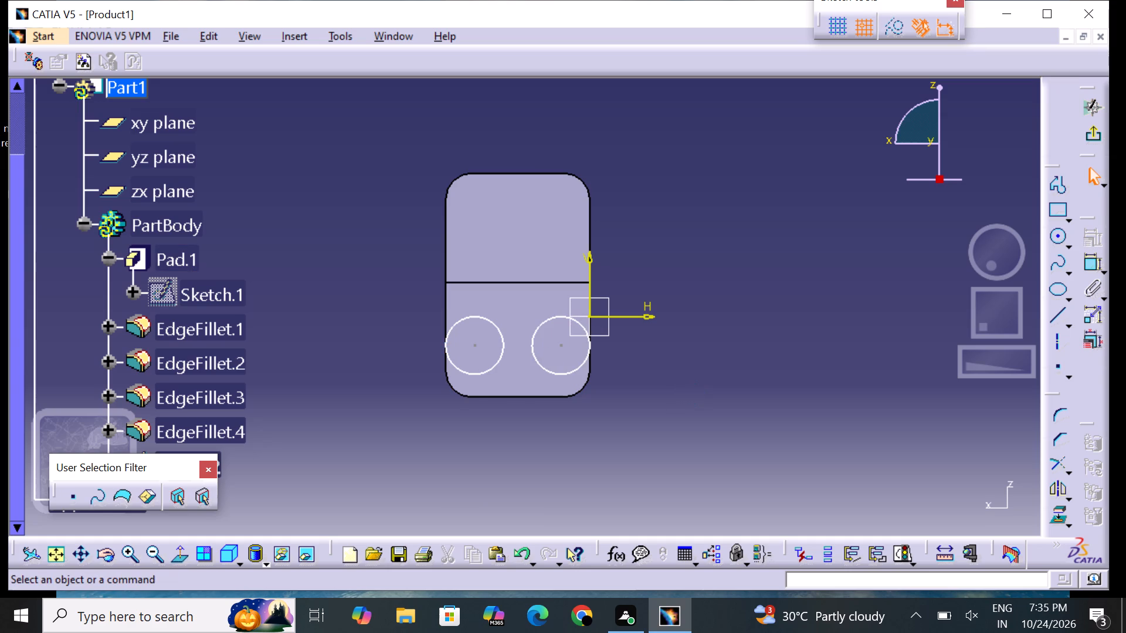
Dimension the circle nearer the origin as a radius and set it to 16 mm.
left_click(1092, 265)
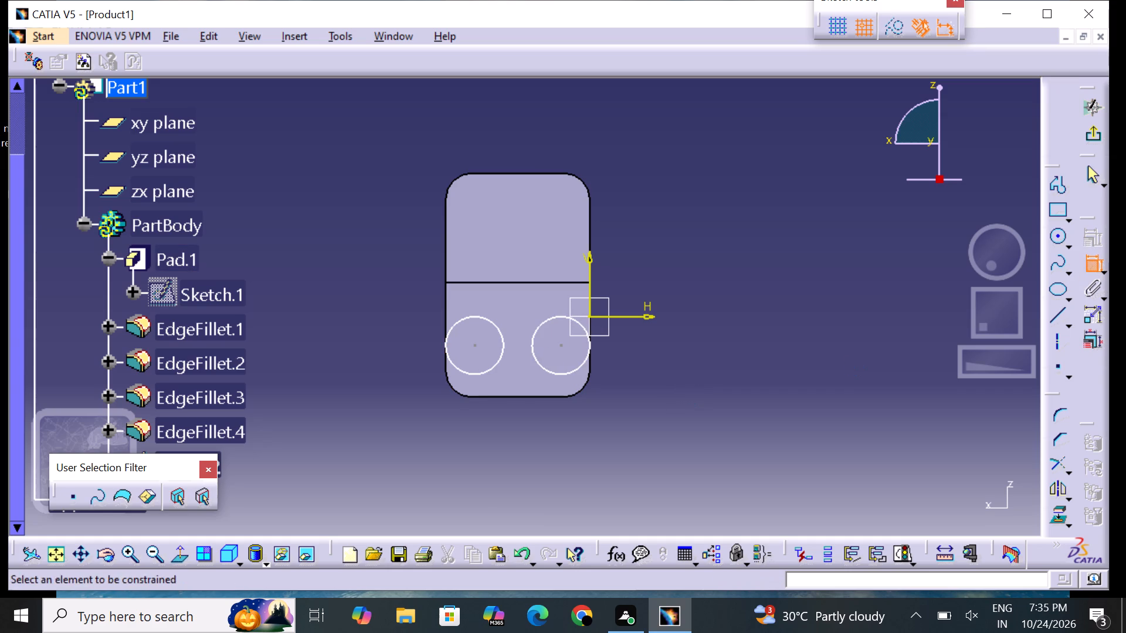
left_click(586, 360)
left_click(632, 376)
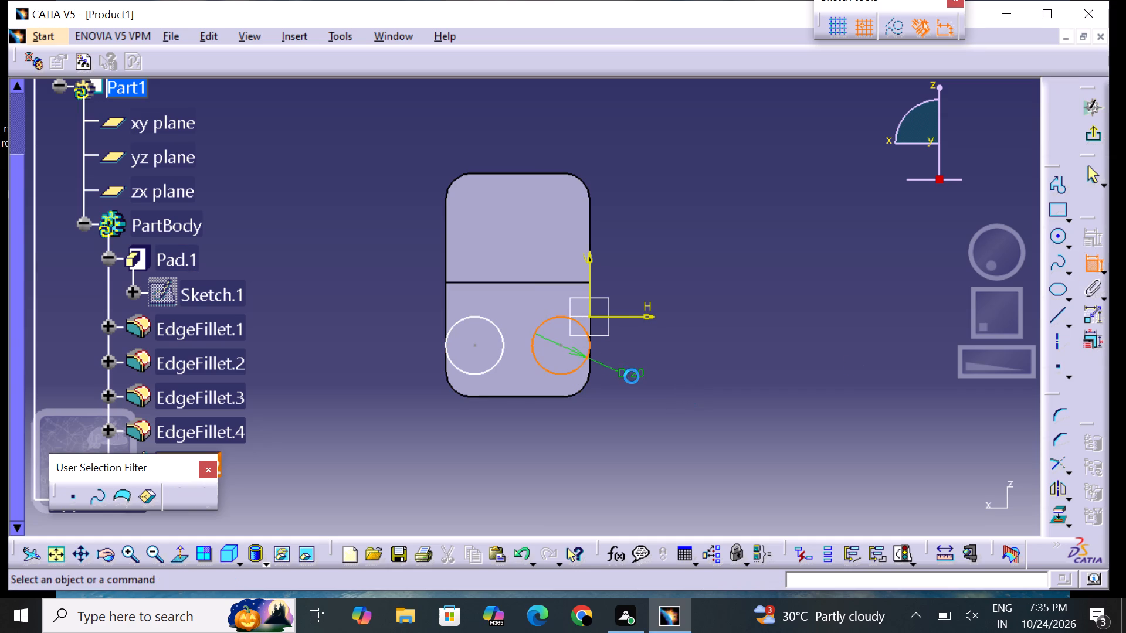
double_click(633, 376)
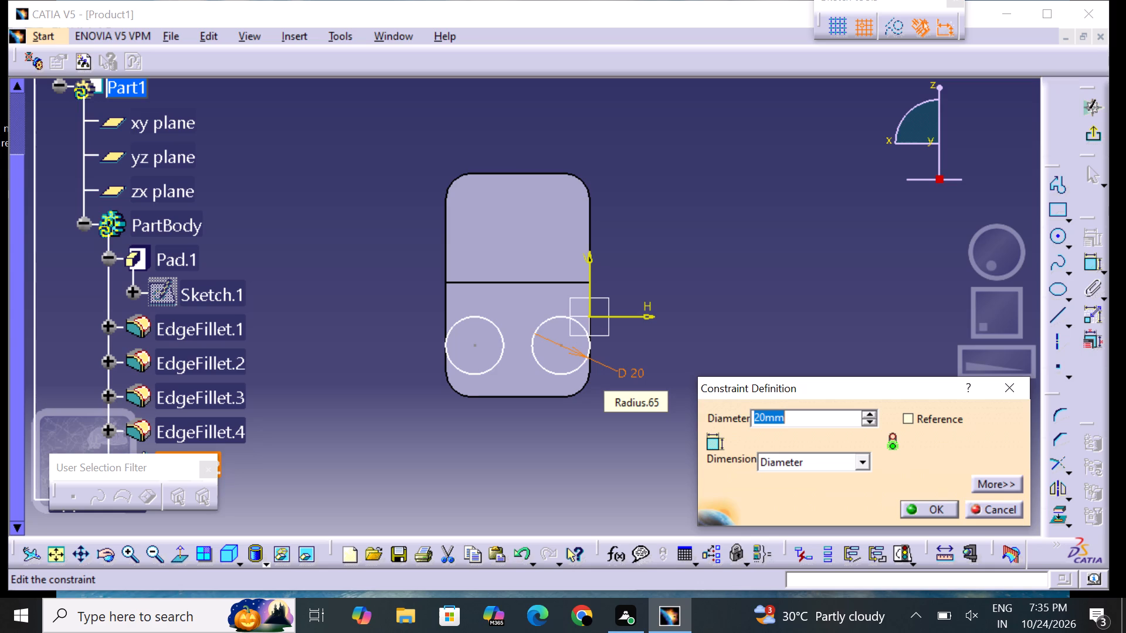
key("BackSpace")
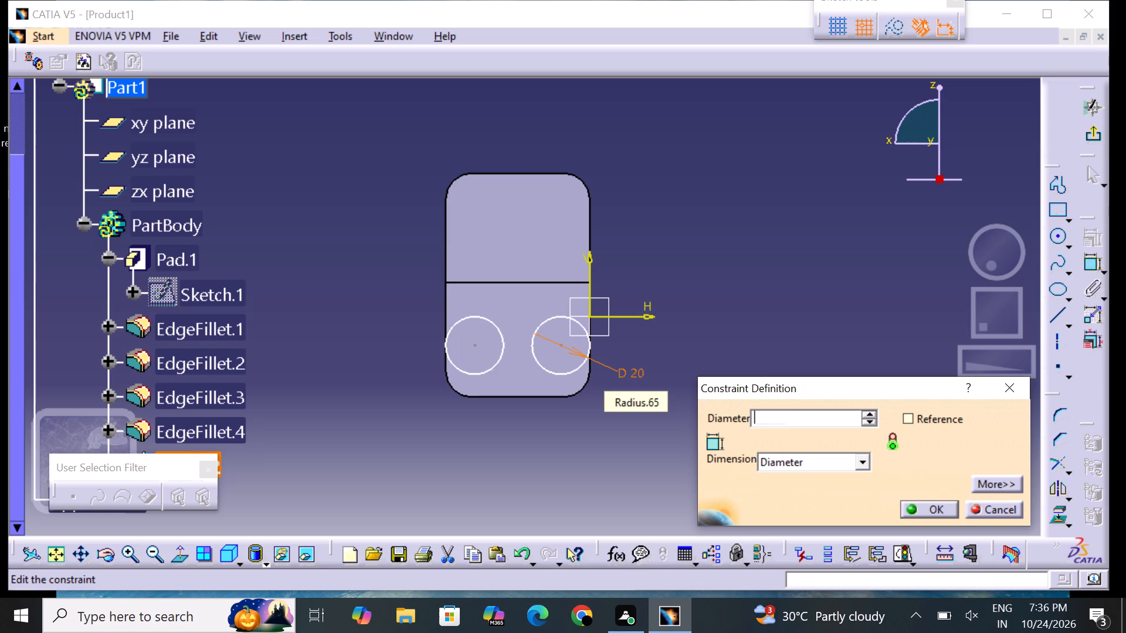
left_click(815, 464)
left_click(822, 474)
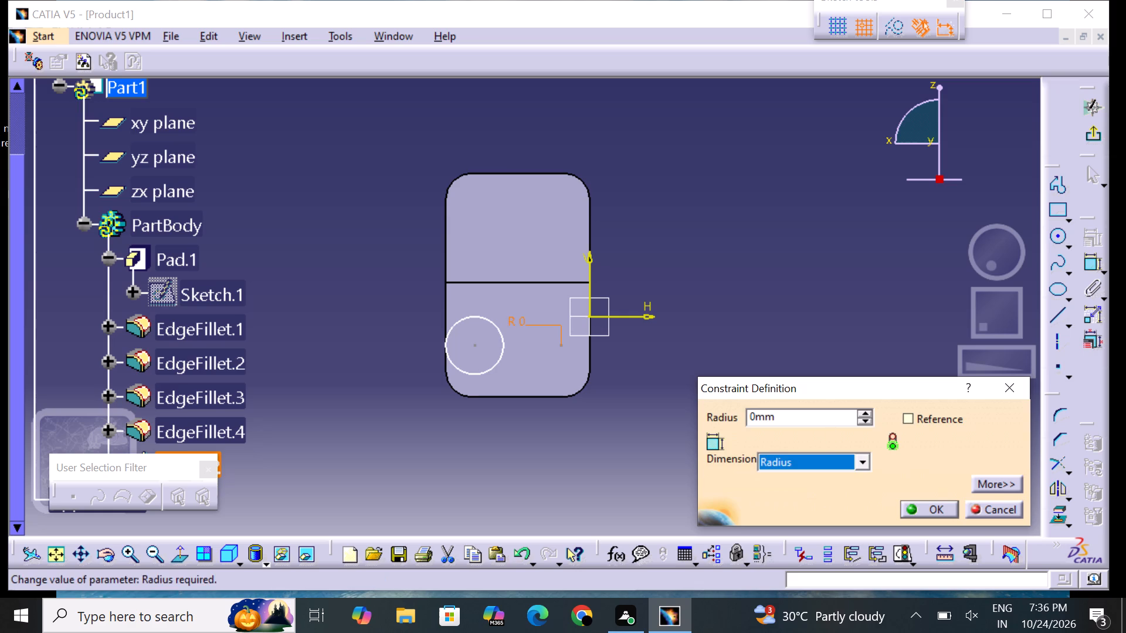
left_click(802, 416)
key("BackSpace")
key("BackSpace")
key("BackSpace")
key("BackSpace")
key("BackSpace")
key("BackSpace")
key("BackSpace")
key("BackSpace")
key("BackSpace")
key("BackSpace")
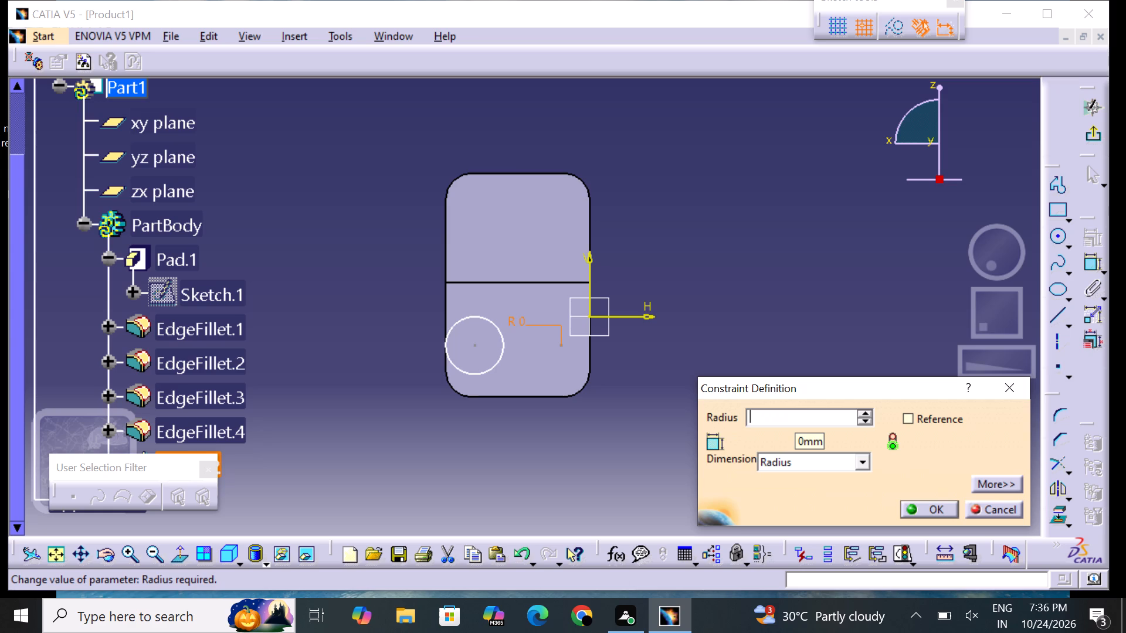
type("16")
key("Return")
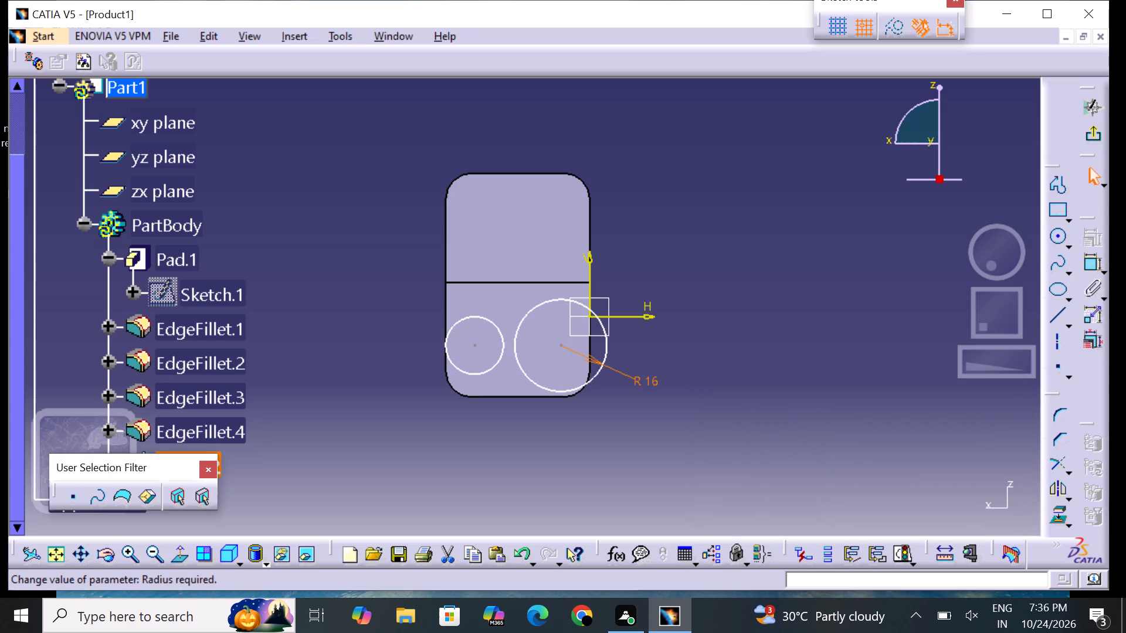
Set the radius of the circle nearer the origin to 4.5 mm.
double_click(652, 382)
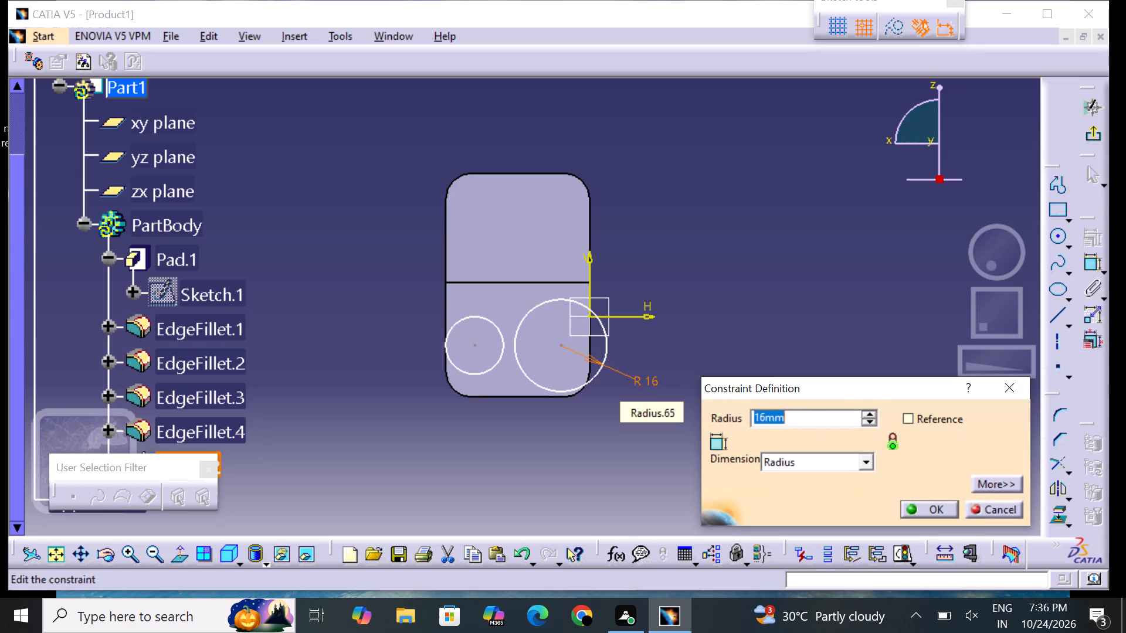
key("BackSpace")
type("4.5")
key("Return")
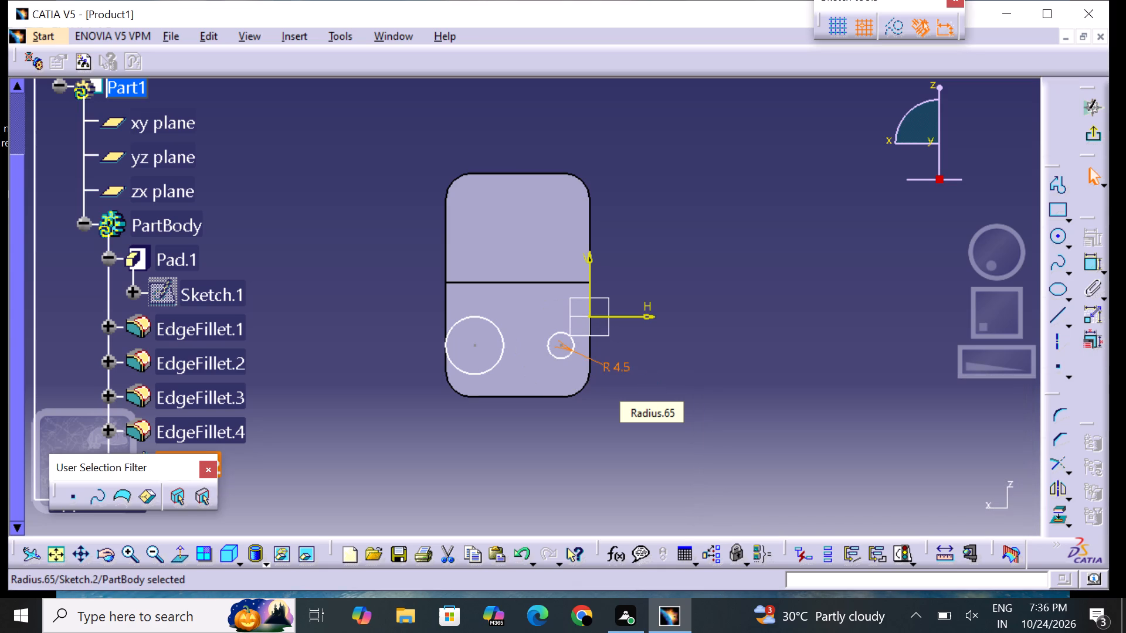
left_click(674, 394)
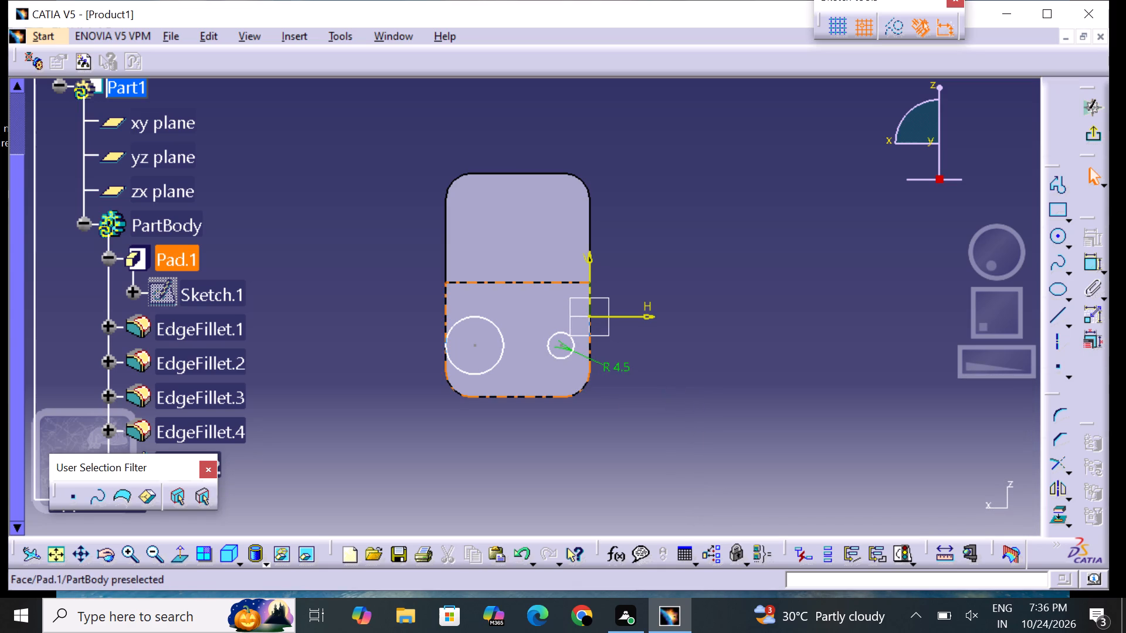
Dimension the circle farther from the origin and set its radius to 4.5 mm.
left_click(1094, 261)
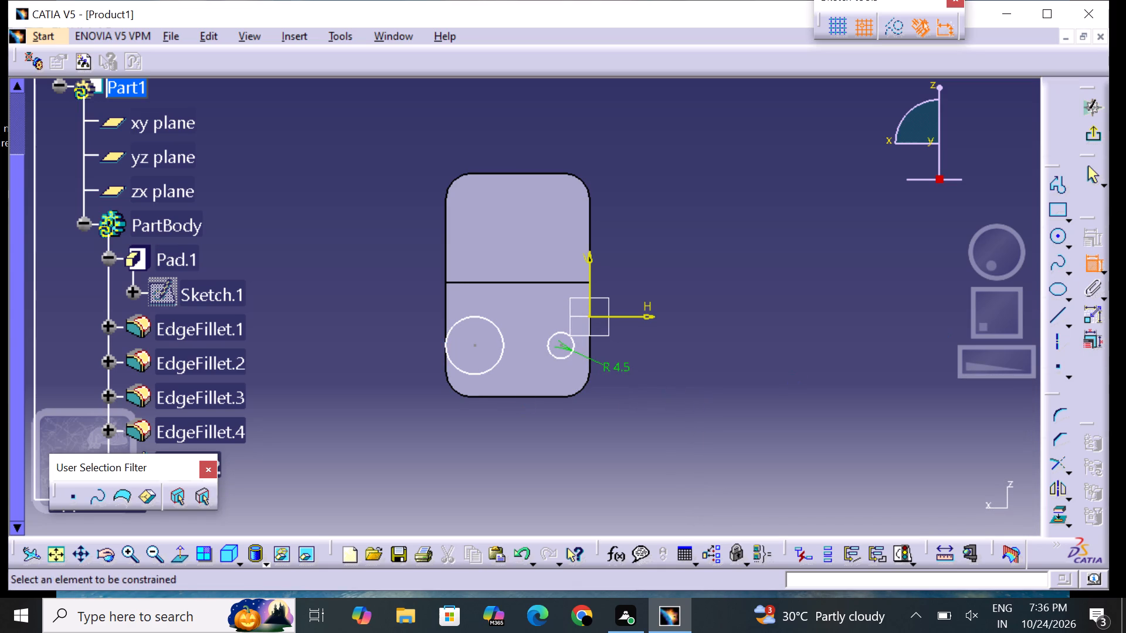
left_click_drag(472, 373, 442, 373)
left_click(385, 378)
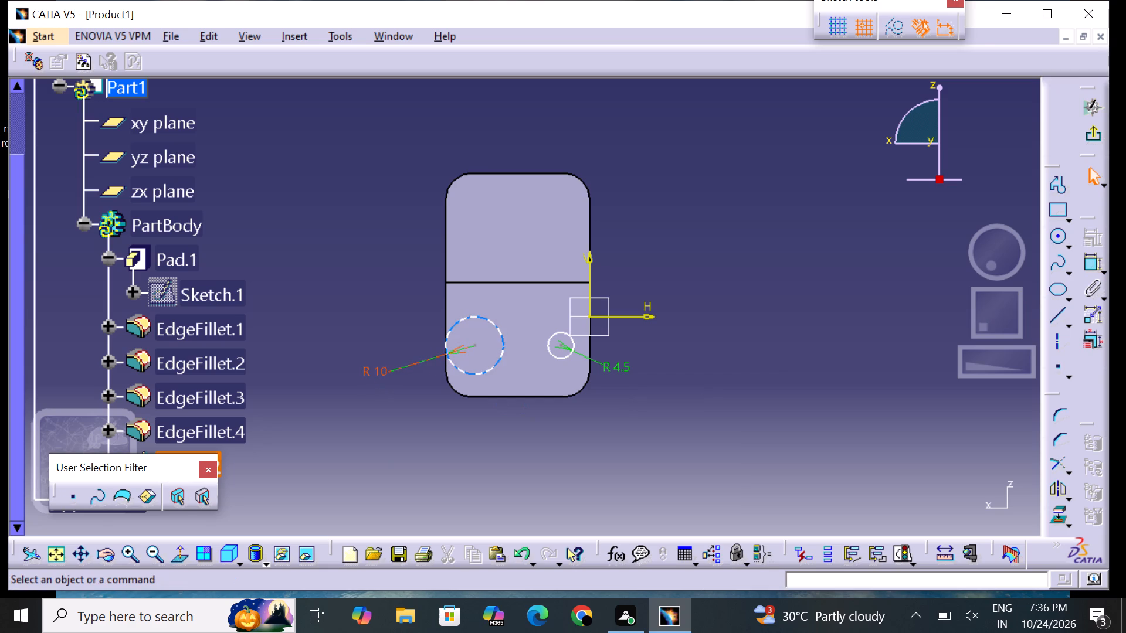
double_click(375, 370)
key("BackSpace")
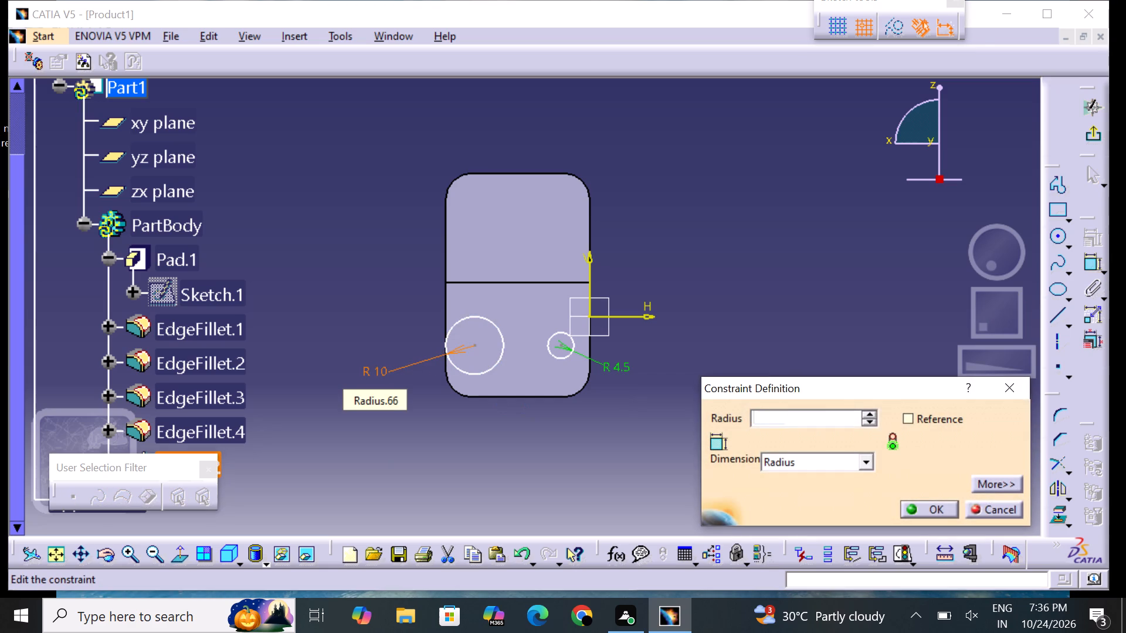
type("4.5")
key("Return")
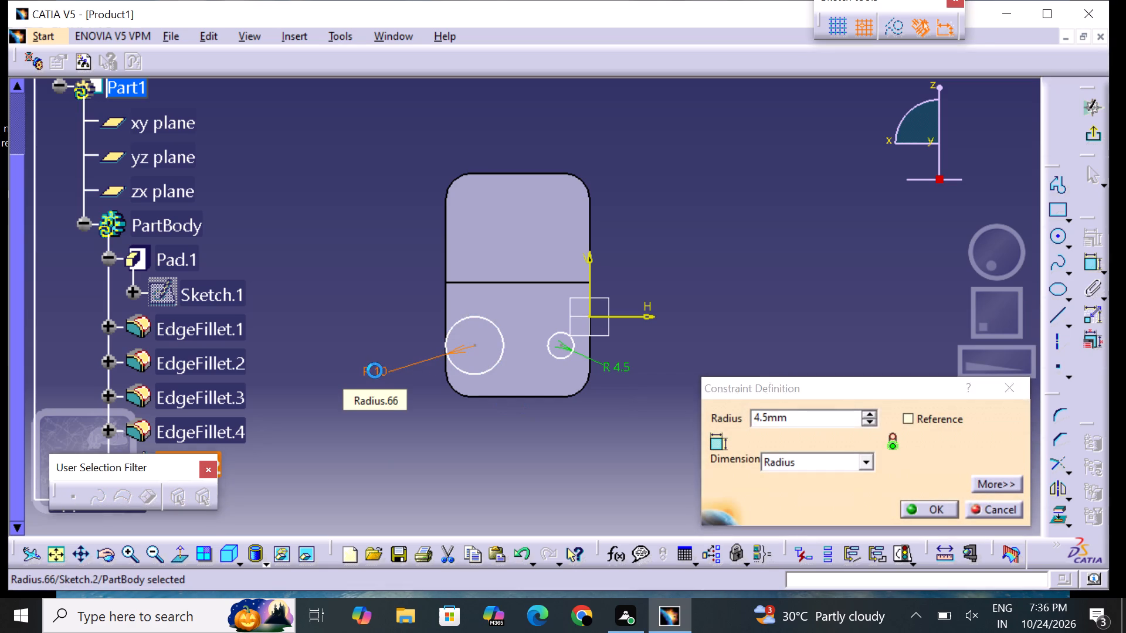
left_click(547, 419)
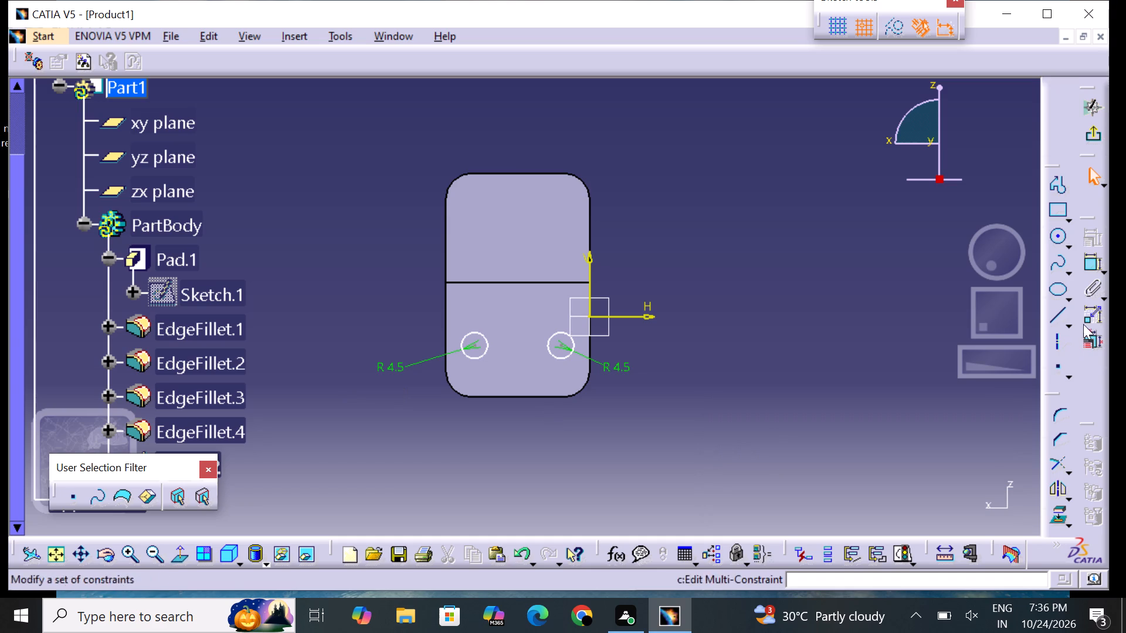
Dimension the distance between the two circle centres and set it to 18 mm.
left_click(1090, 268)
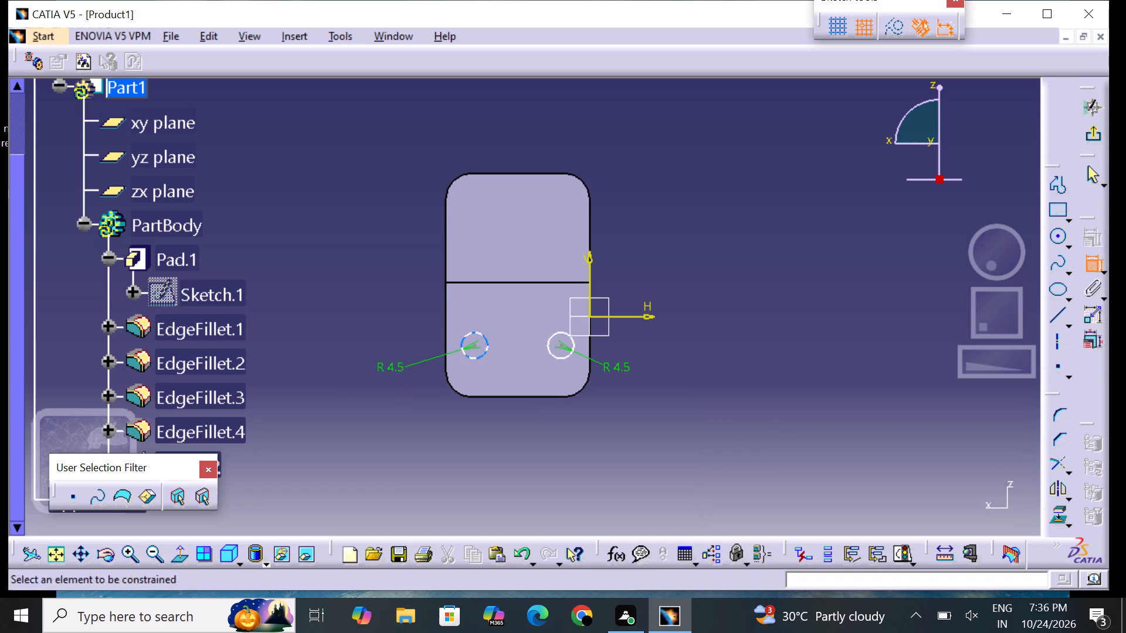
left_click(476, 346)
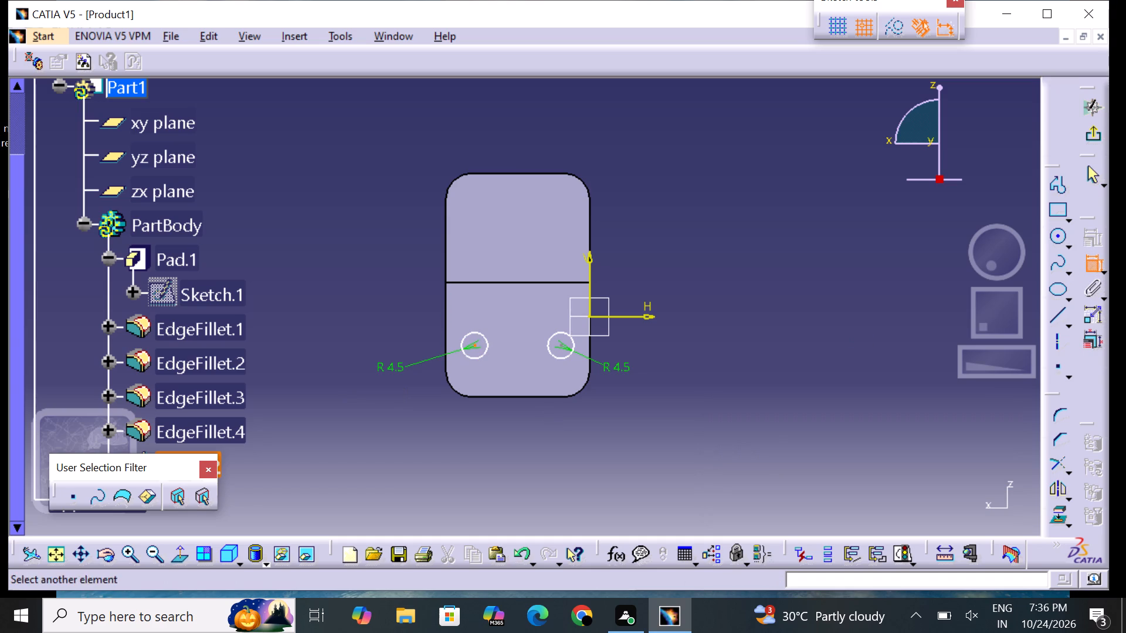
left_click(562, 345)
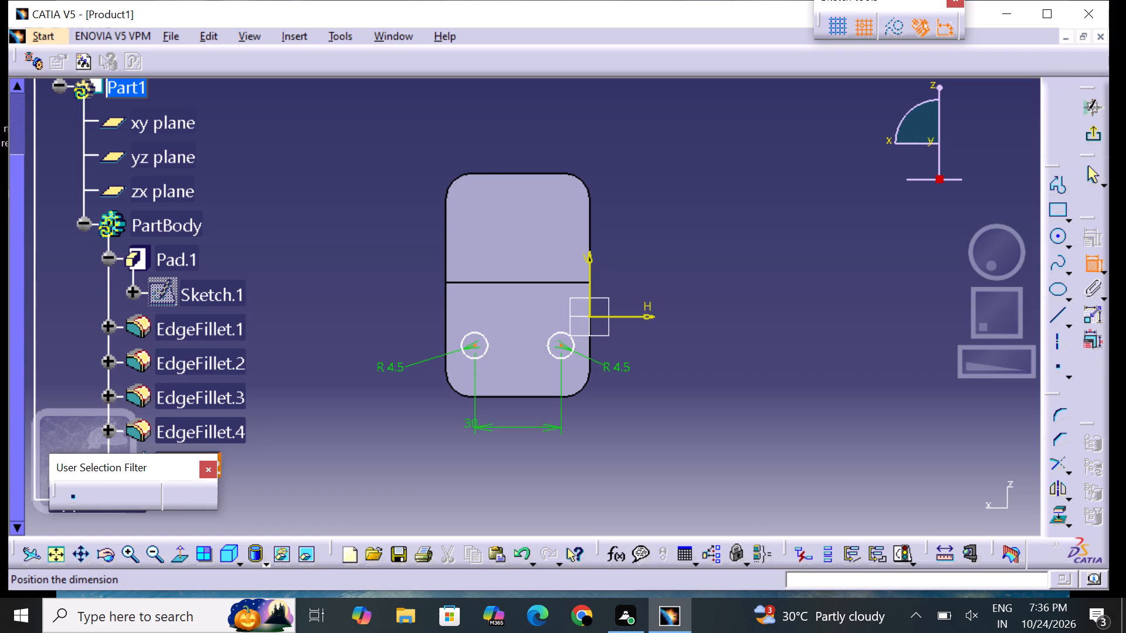
left_click(522, 434)
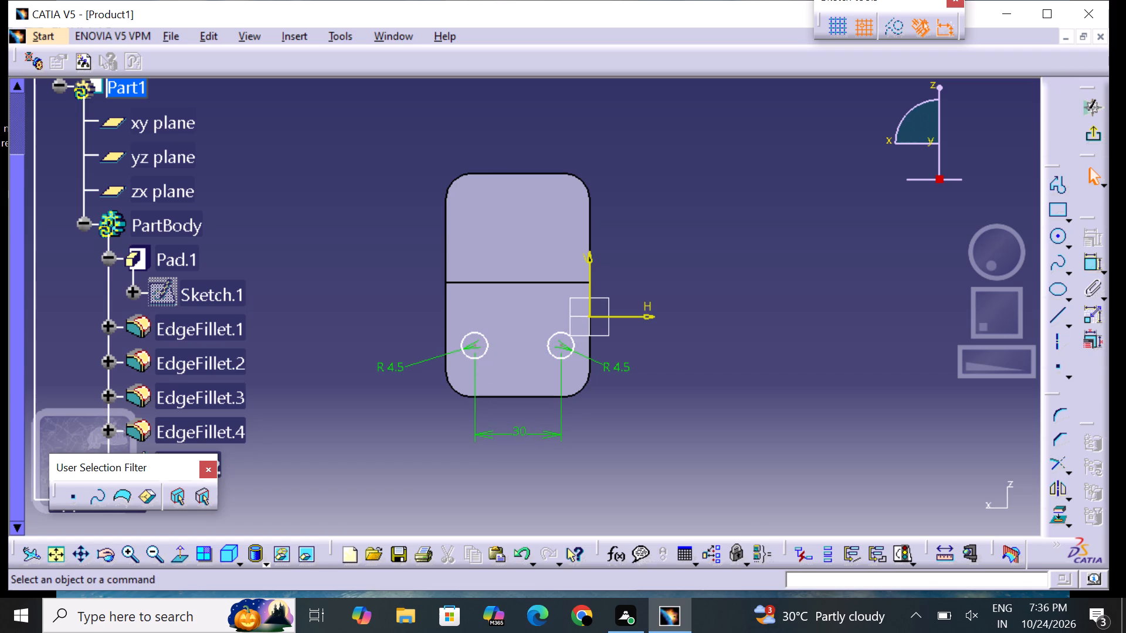
double_click(524, 436)
key("BackSpace")
type("18")
key("Return")
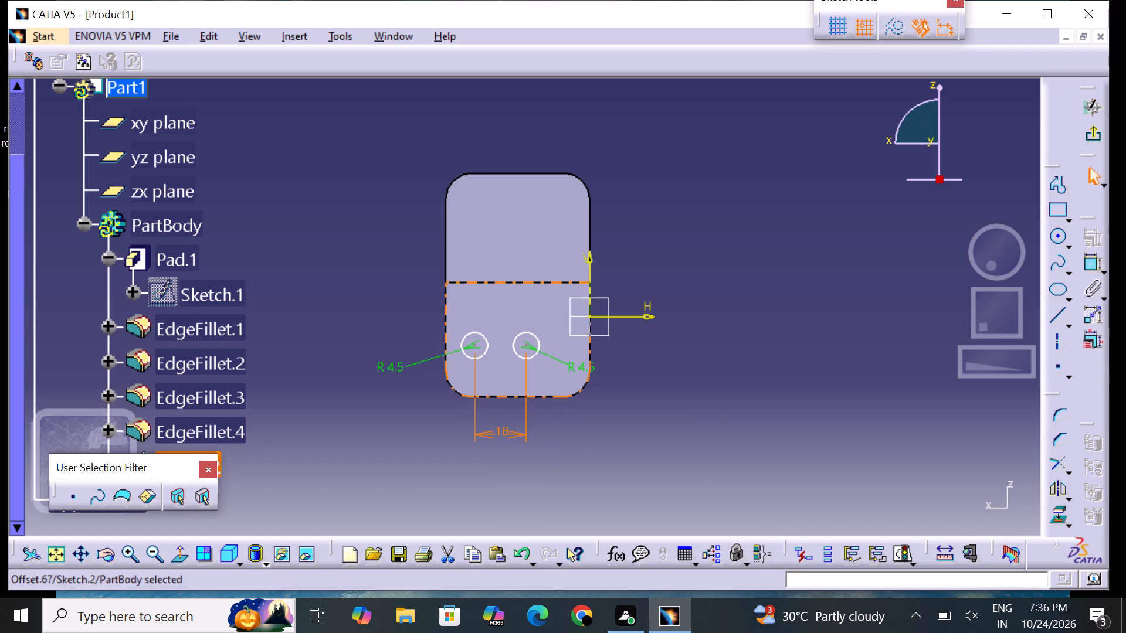
left_click(661, 460)
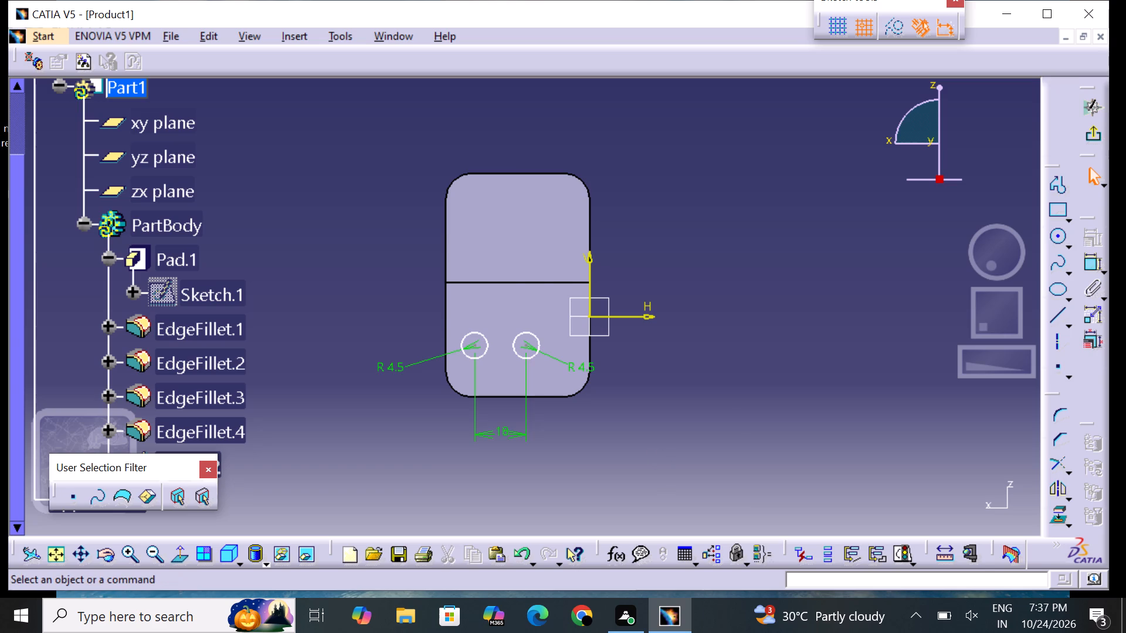
Move the pair of circles towards the middle of the leg's width and slightly lower on the face.
left_click_drag(541, 348, 557, 348)
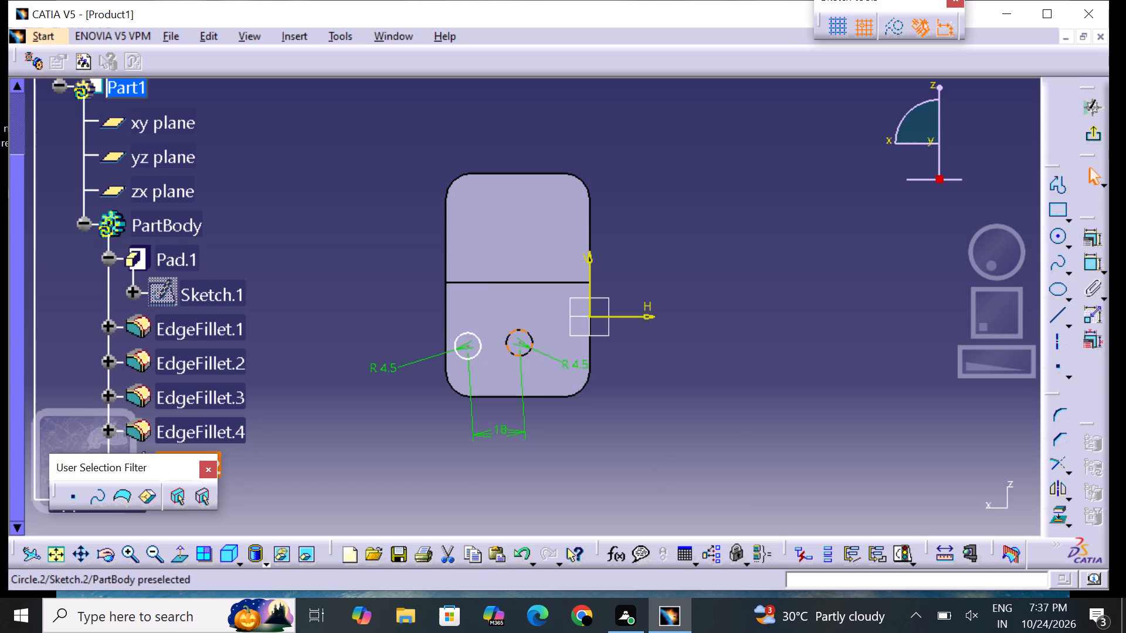
left_click_drag(557, 348, 556, 354)
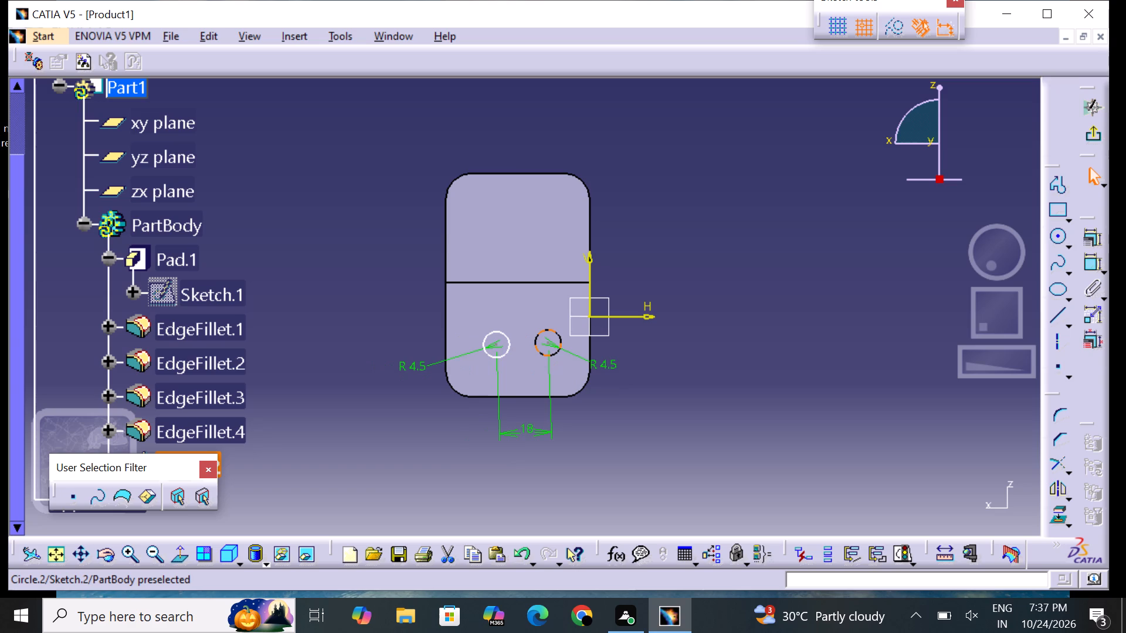
left_click_drag(556, 354, 555, 358)
left_click_drag(554, 363, 557, 355)
left_click(728, 382)
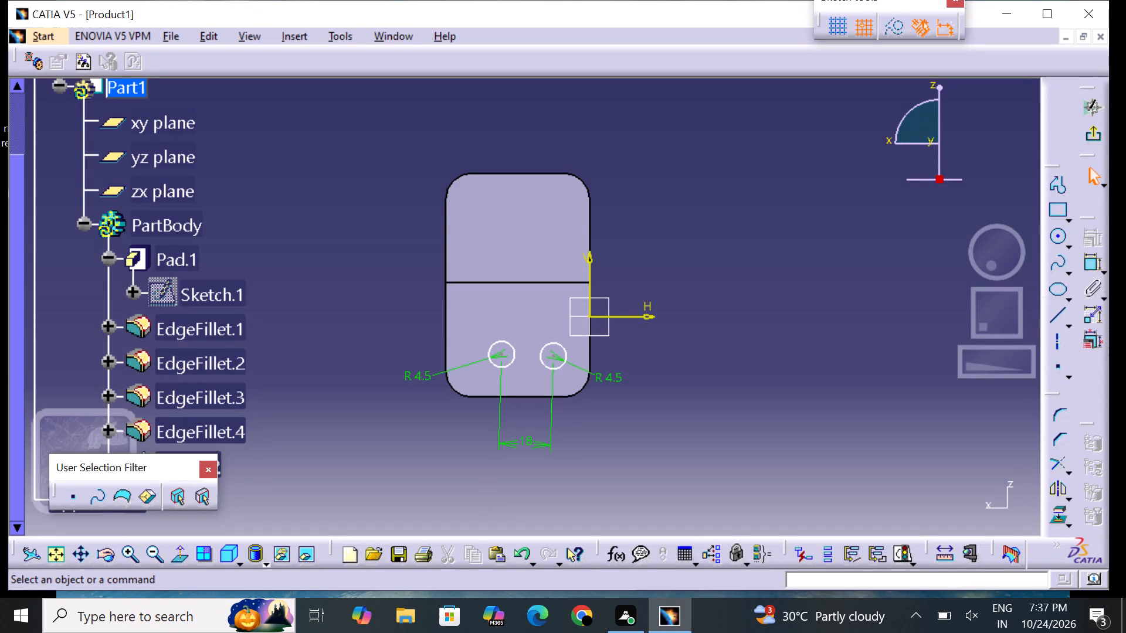
Dimension the nearer circle's centre from the leg's side edge at the origin and set the distance to 16 mm.
left_click(1090, 260)
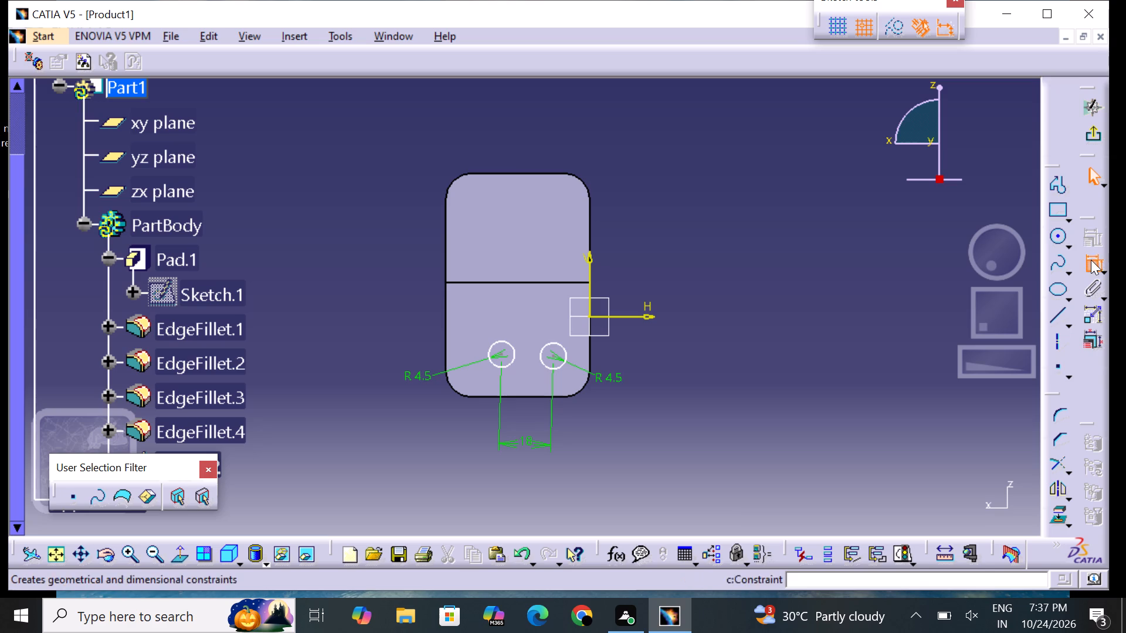
left_click(556, 358)
left_click(591, 360)
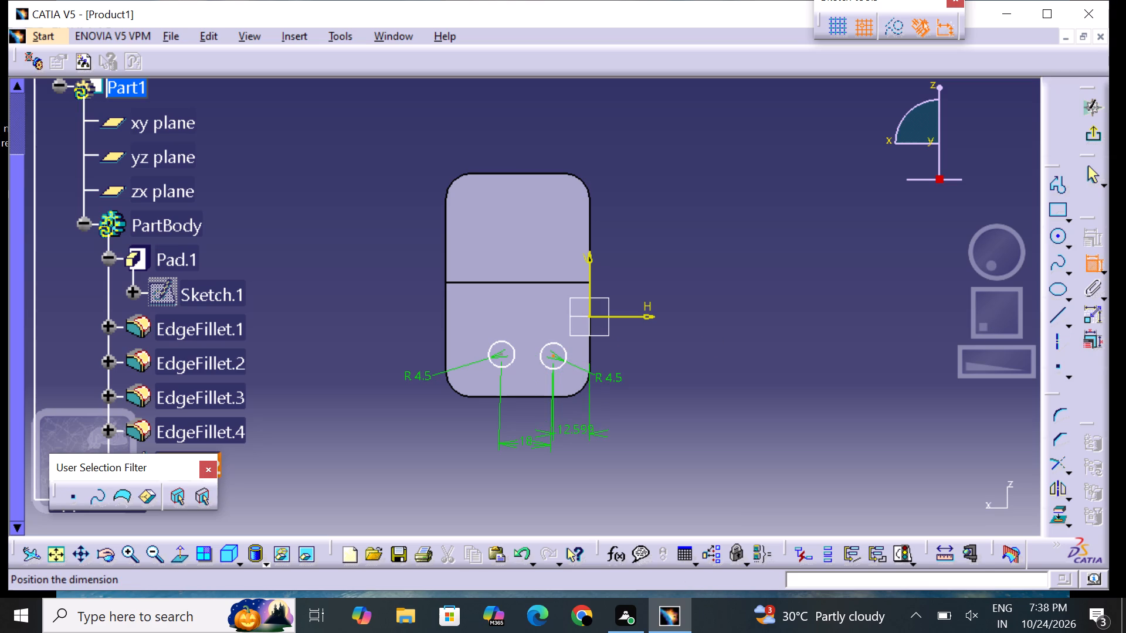
left_click(569, 433)
double_click(571, 429)
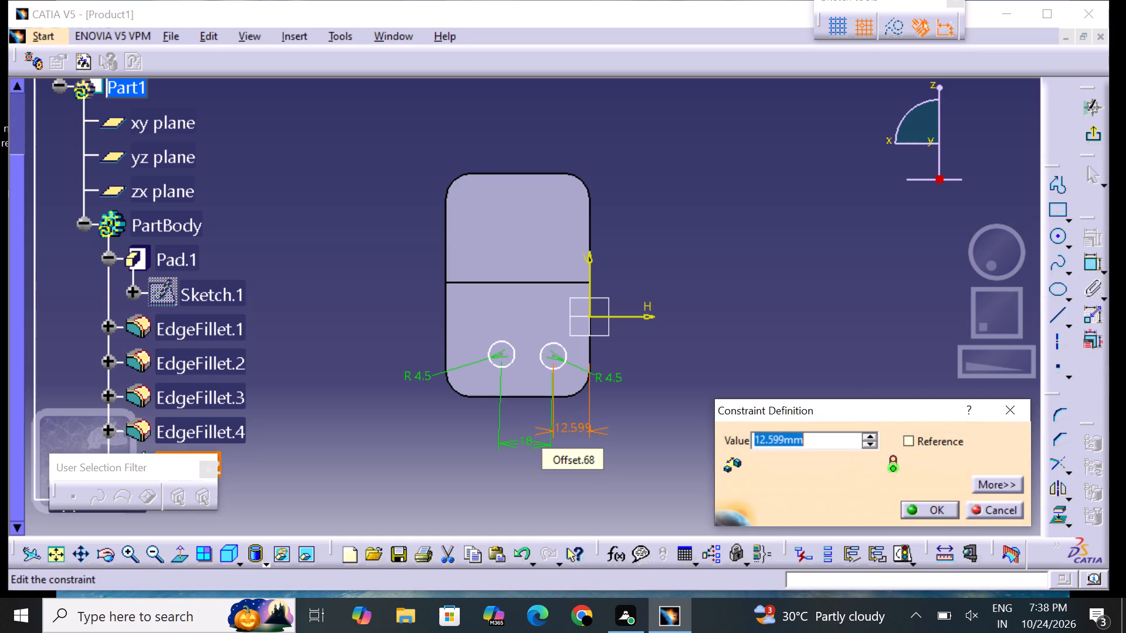
key("BackSpace")
type("16")
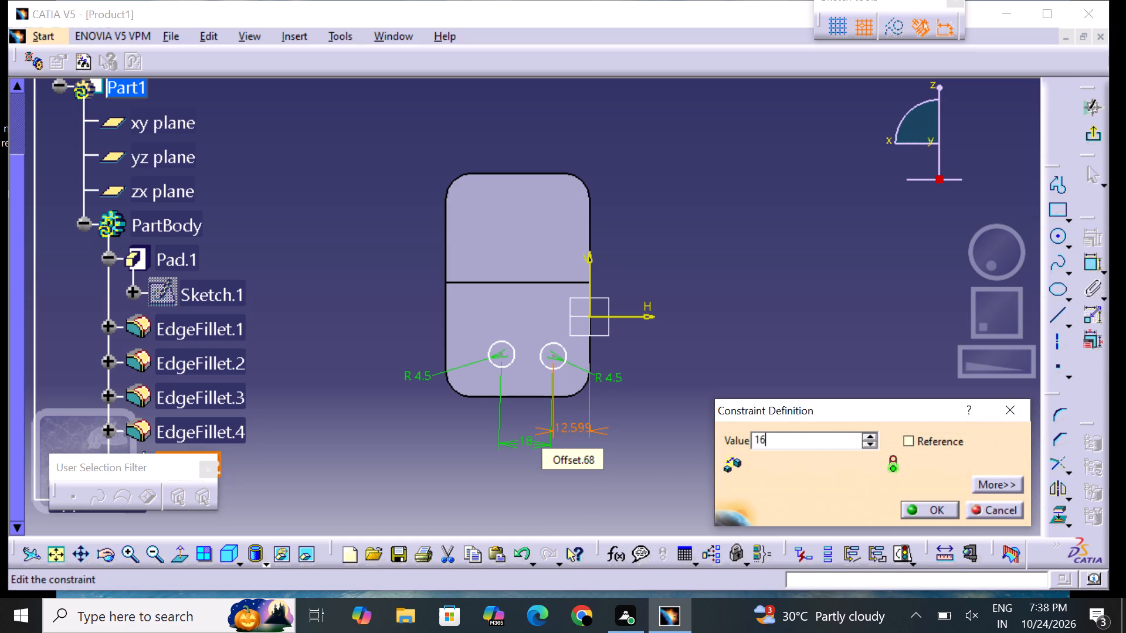
key("Return")
left_click(681, 397)
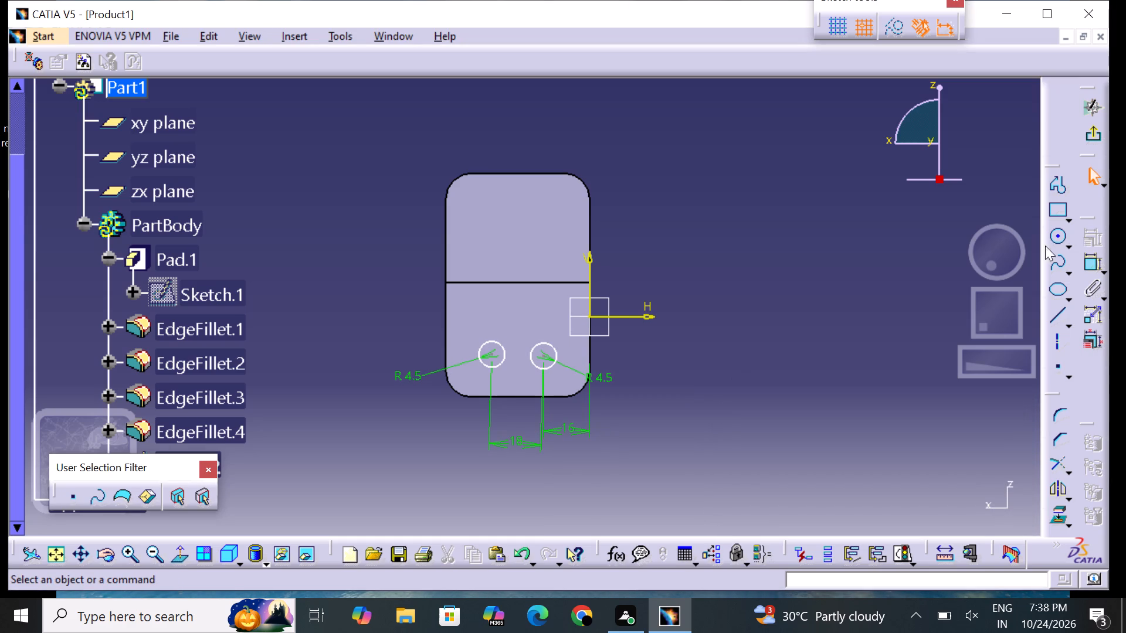
Dimension the farther circle's centre from the leg's opposite side edge and set the distance to 16 mm.
left_click(1091, 265)
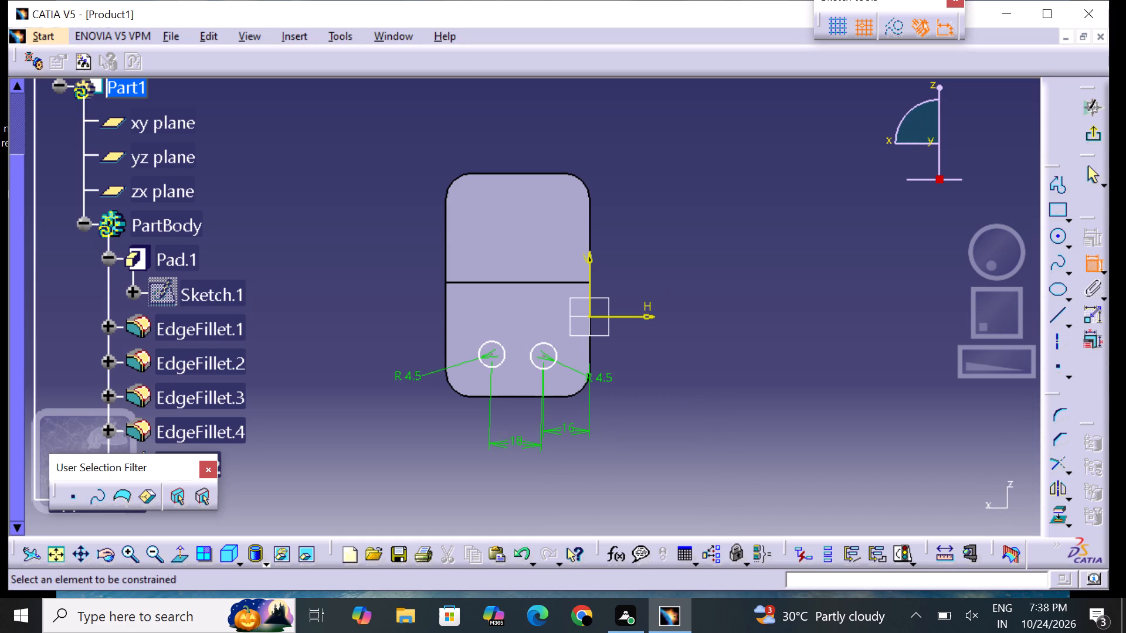
left_click(444, 355)
left_click(494, 355)
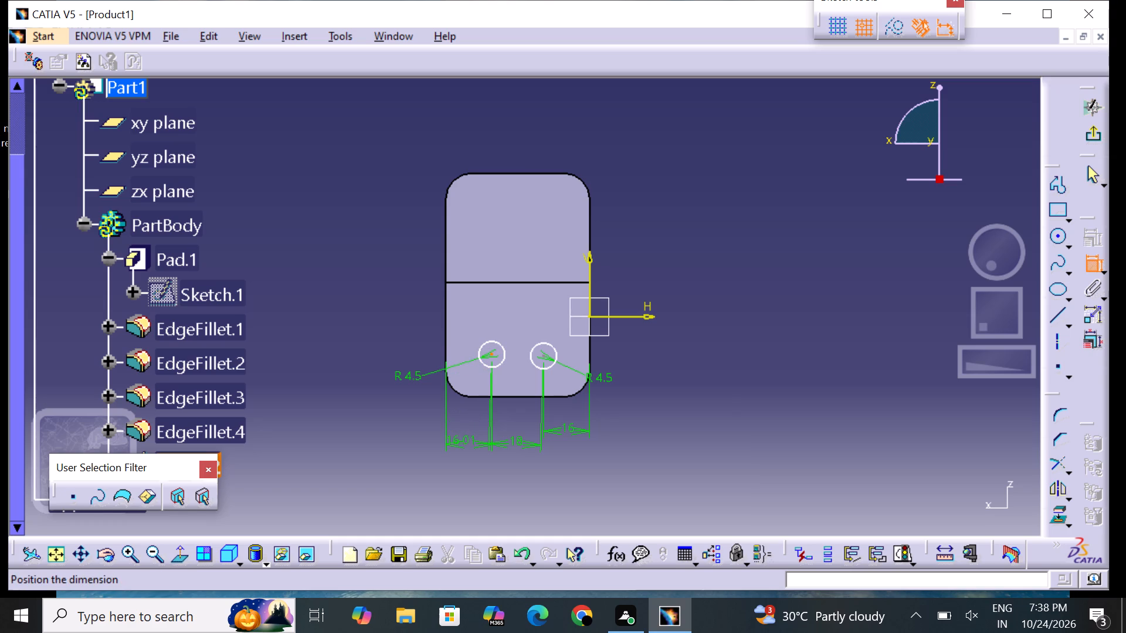
left_click(466, 443)
double_click(467, 443)
key("BackSpace")
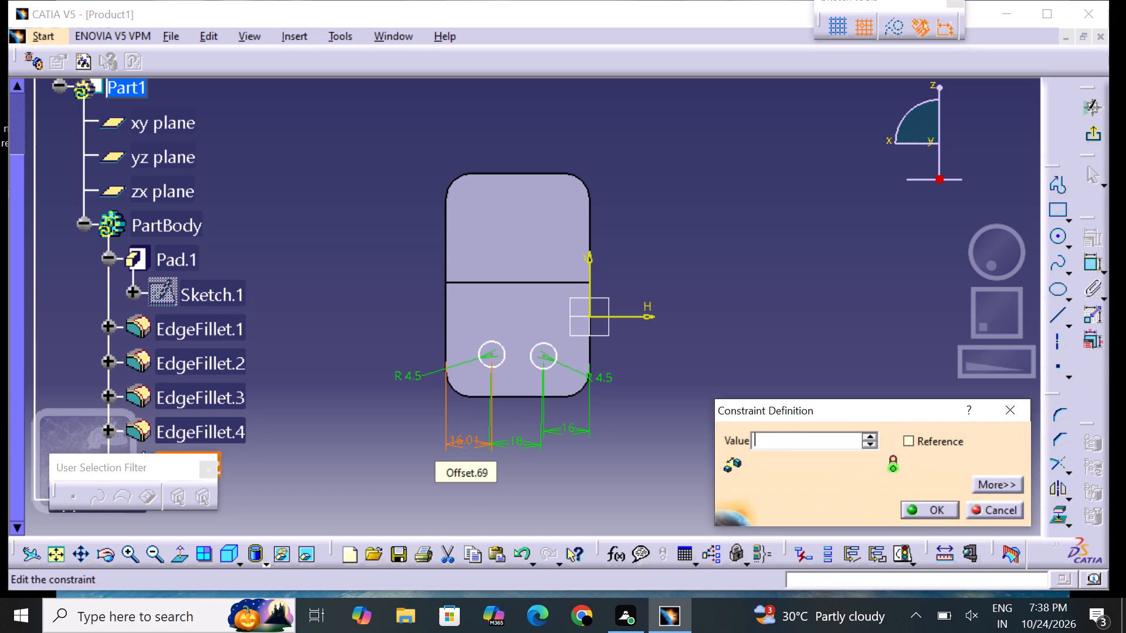
type("16")
key("Return")
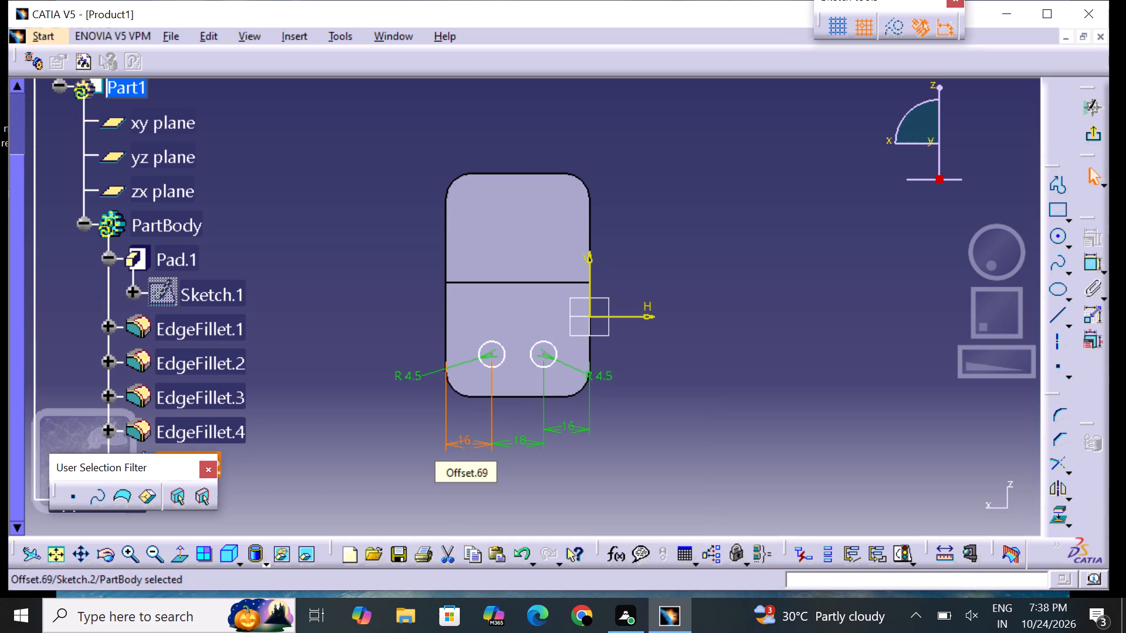
left_click(582, 494)
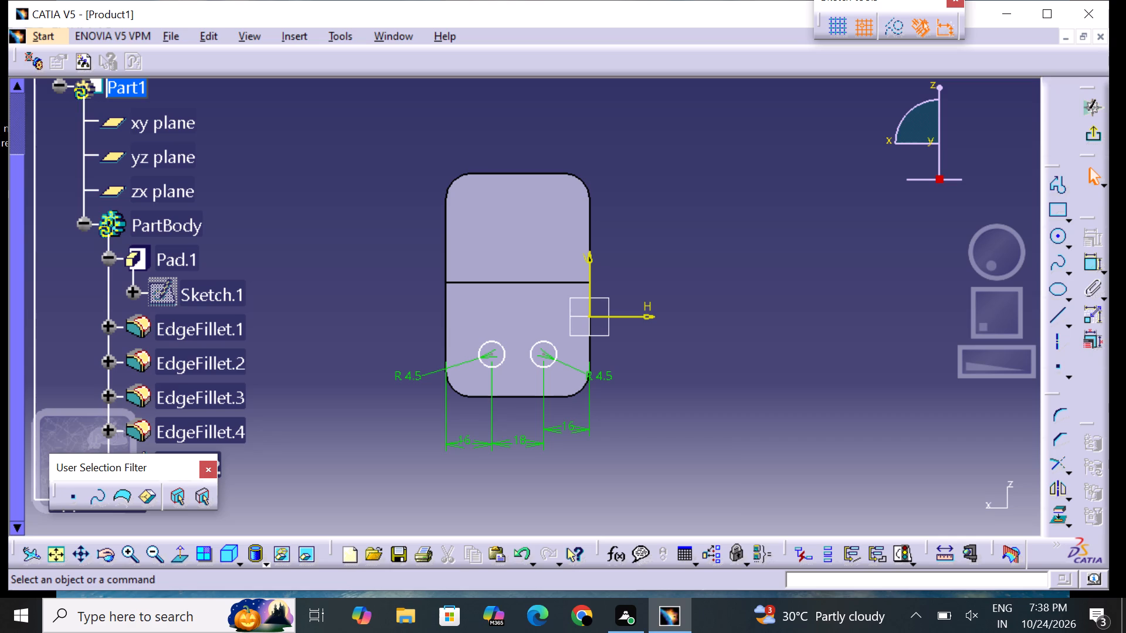
Sketch a horizontal line joining the tops of the two circles.
left_click(1062, 317)
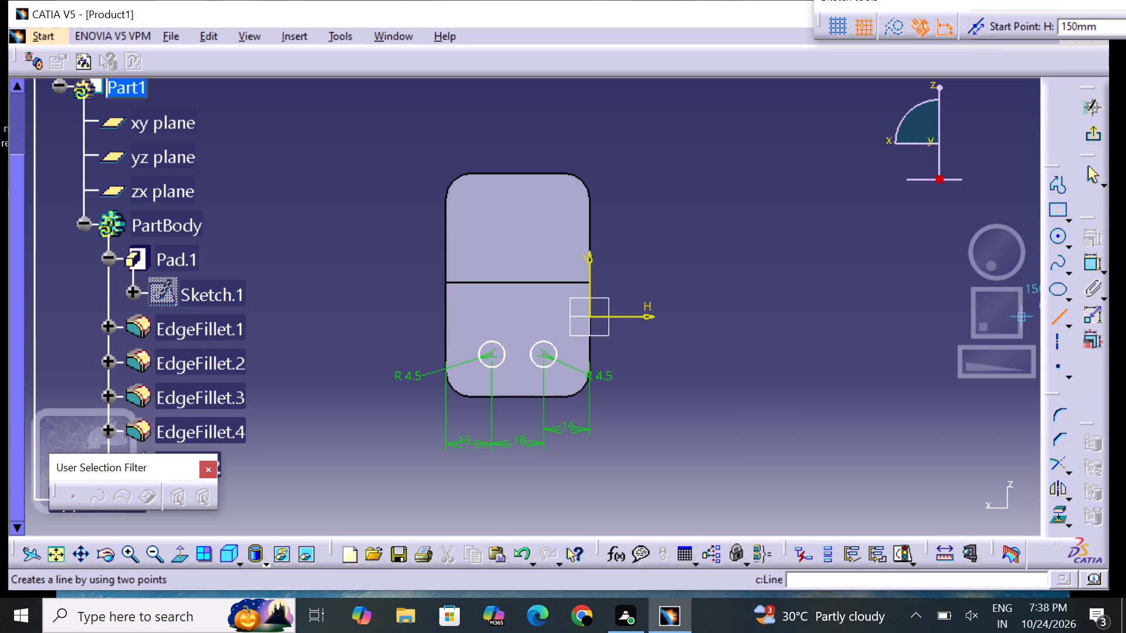
left_click(487, 339)
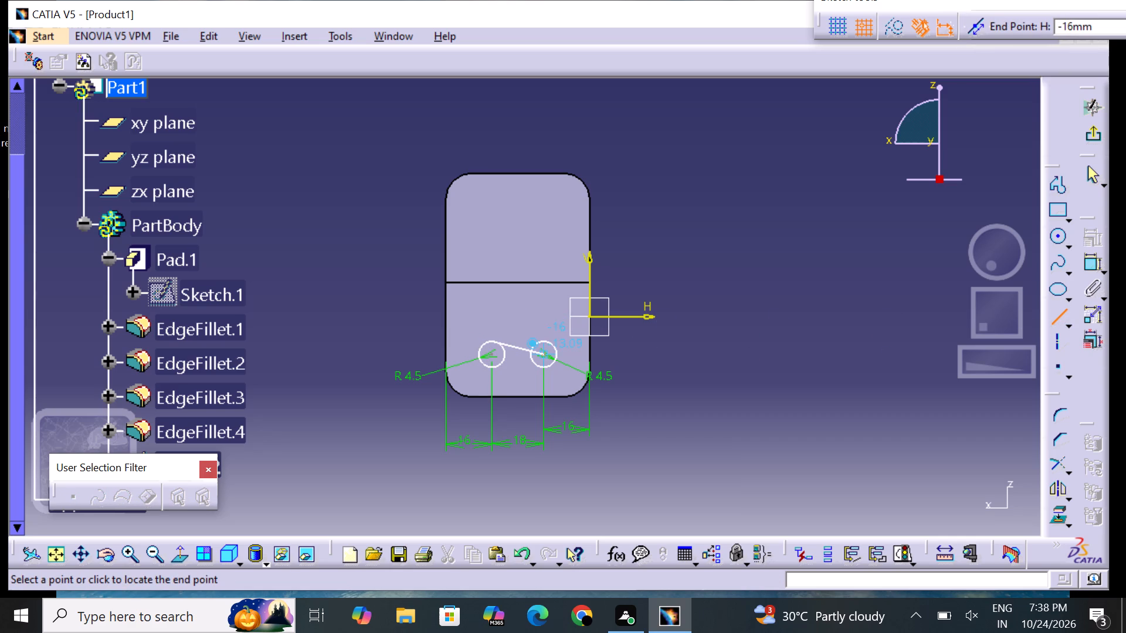
left_click(550, 339)
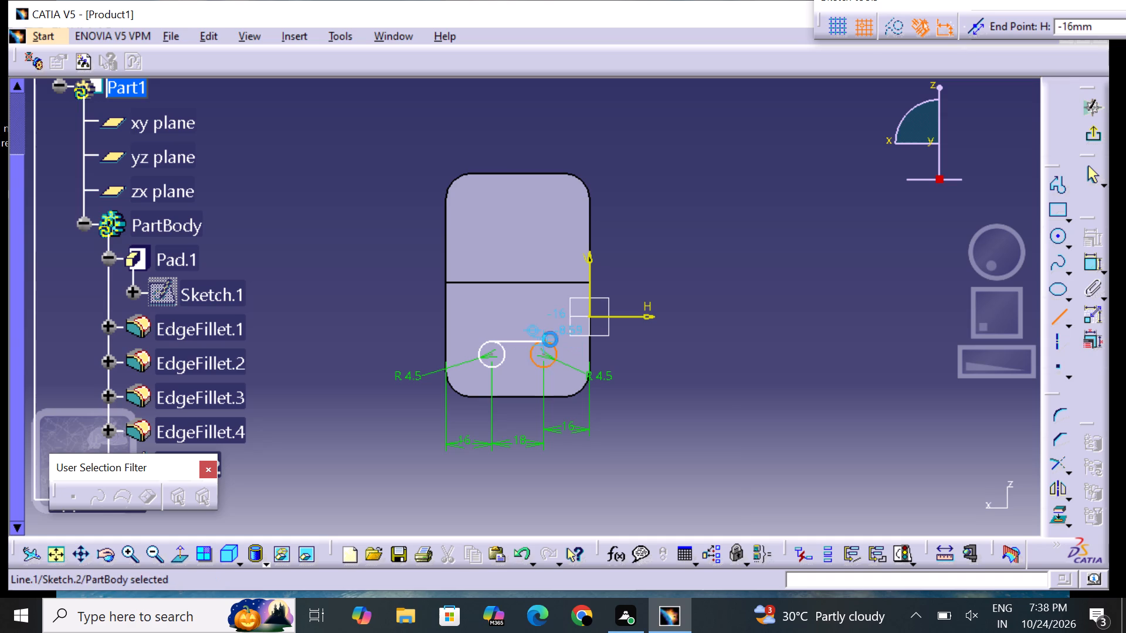
key("Escape")
key("Escape")
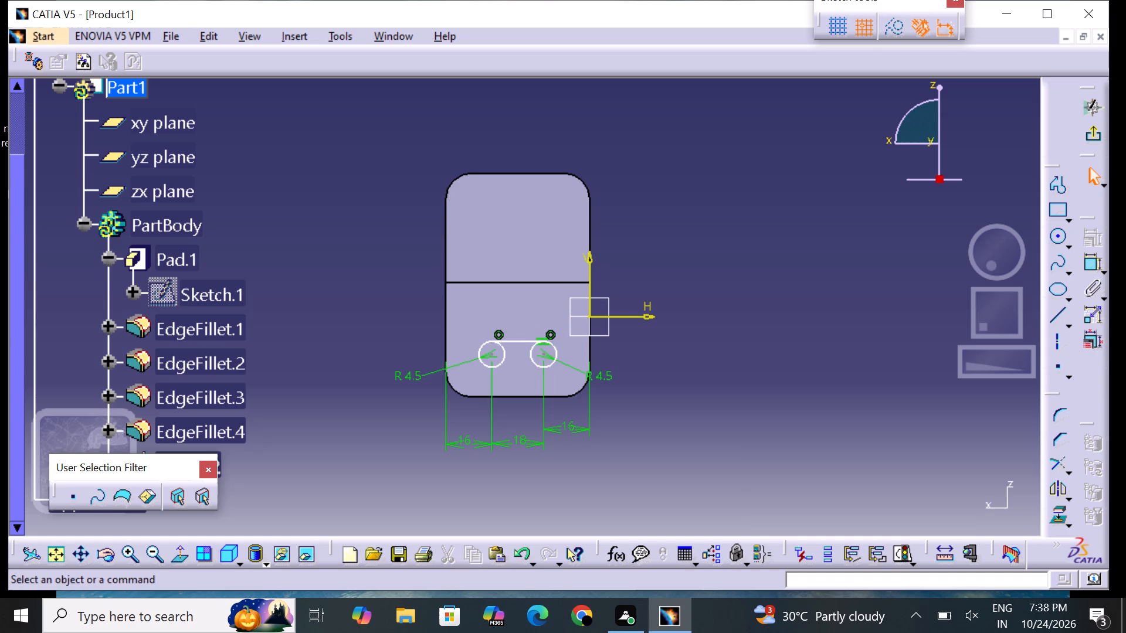
left_click(748, 407)
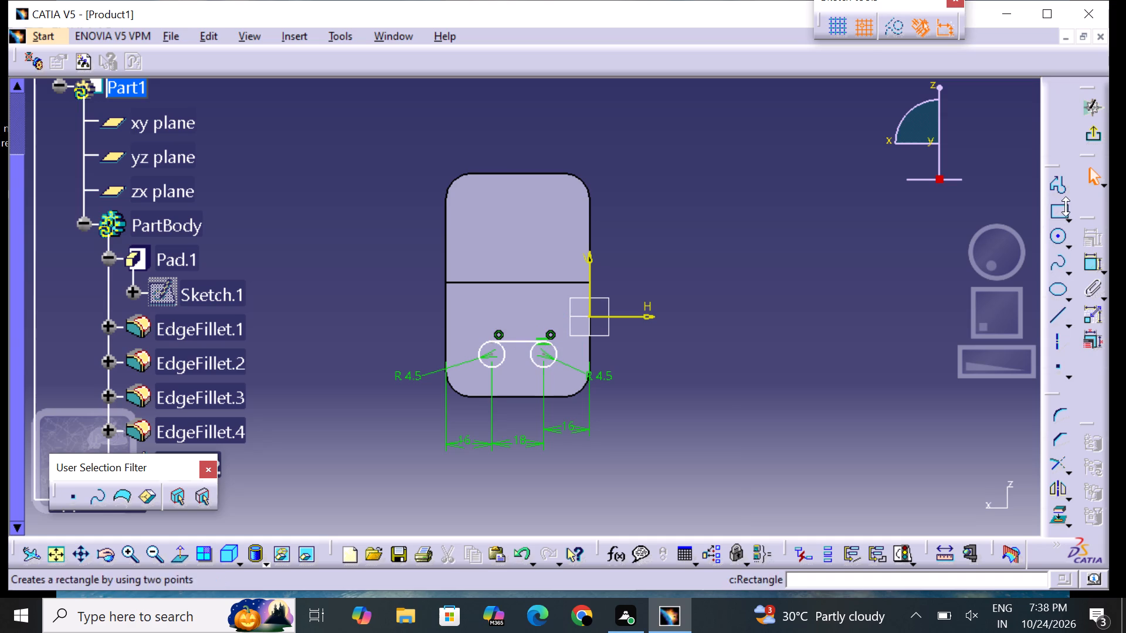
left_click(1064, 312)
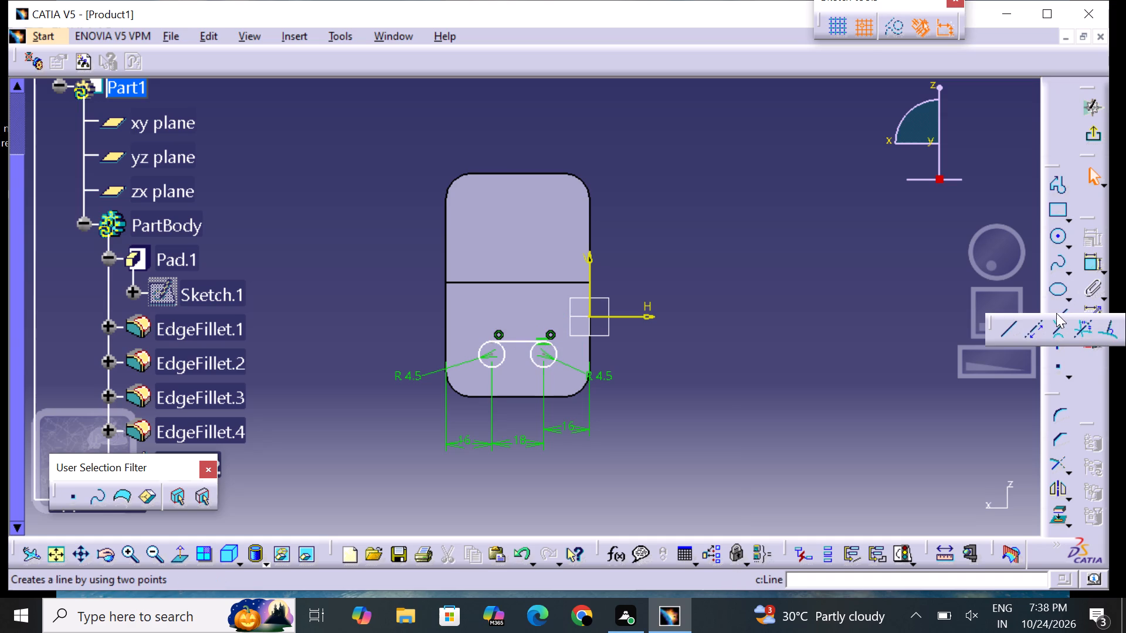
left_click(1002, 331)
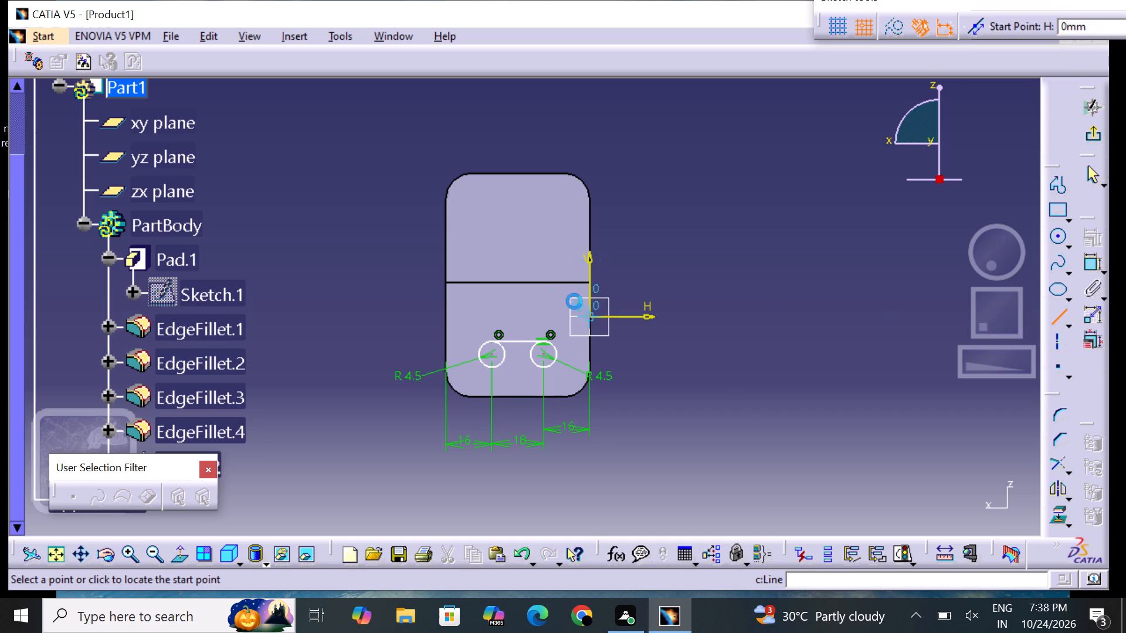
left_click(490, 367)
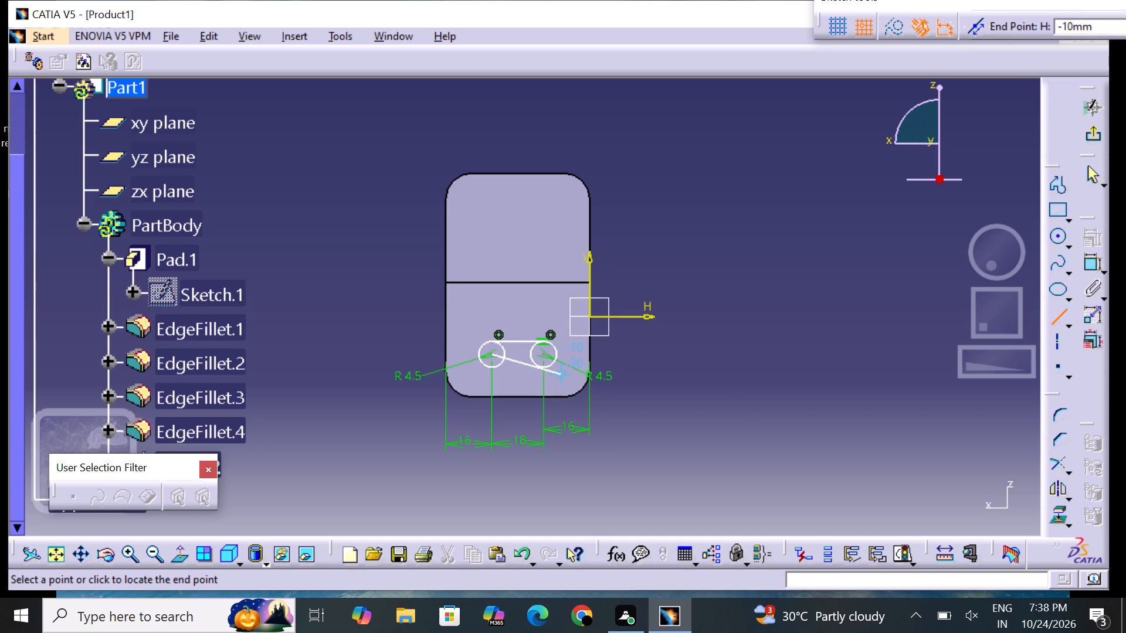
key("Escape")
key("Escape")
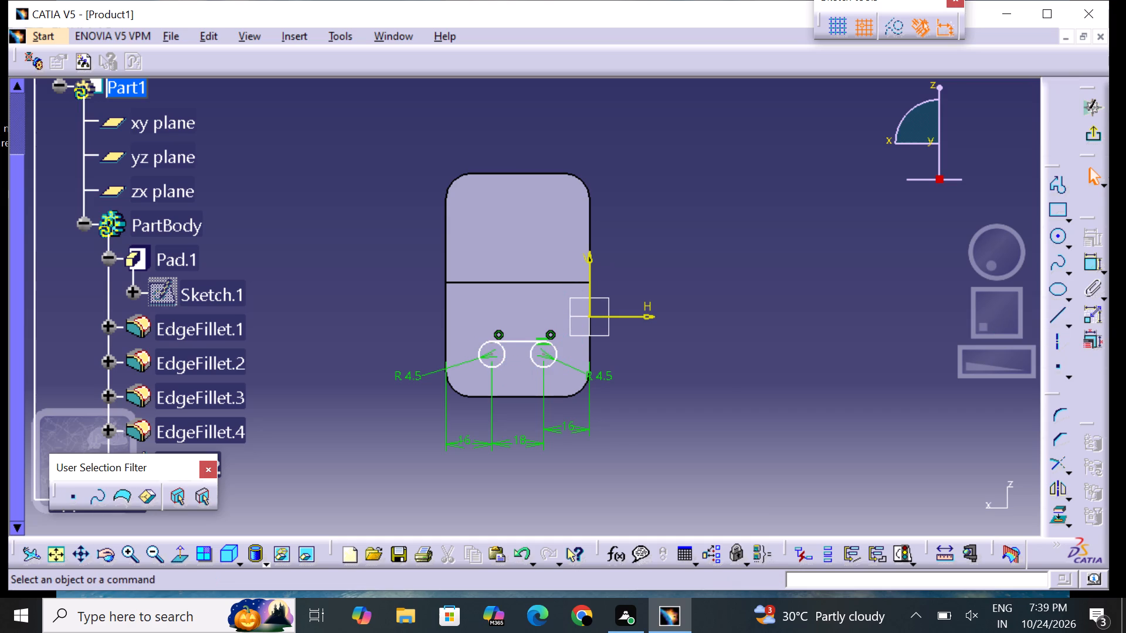
Sketch a horizontal line joining the bottoms of the two circles to close the slot outline.
left_click(1064, 314)
left_click(1013, 333)
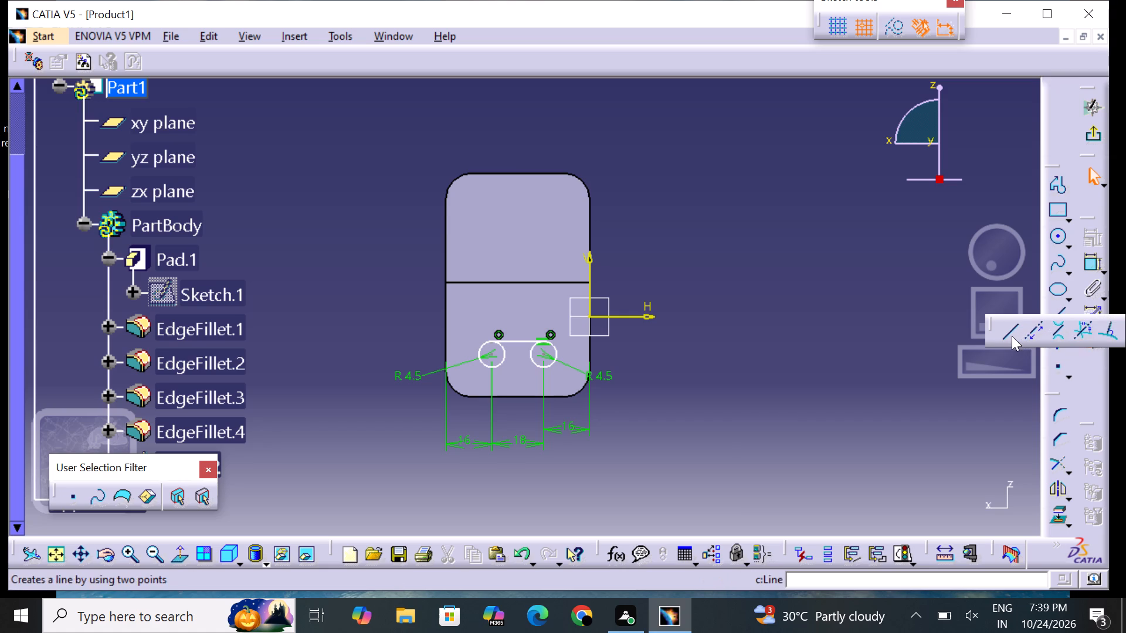
left_click(490, 372)
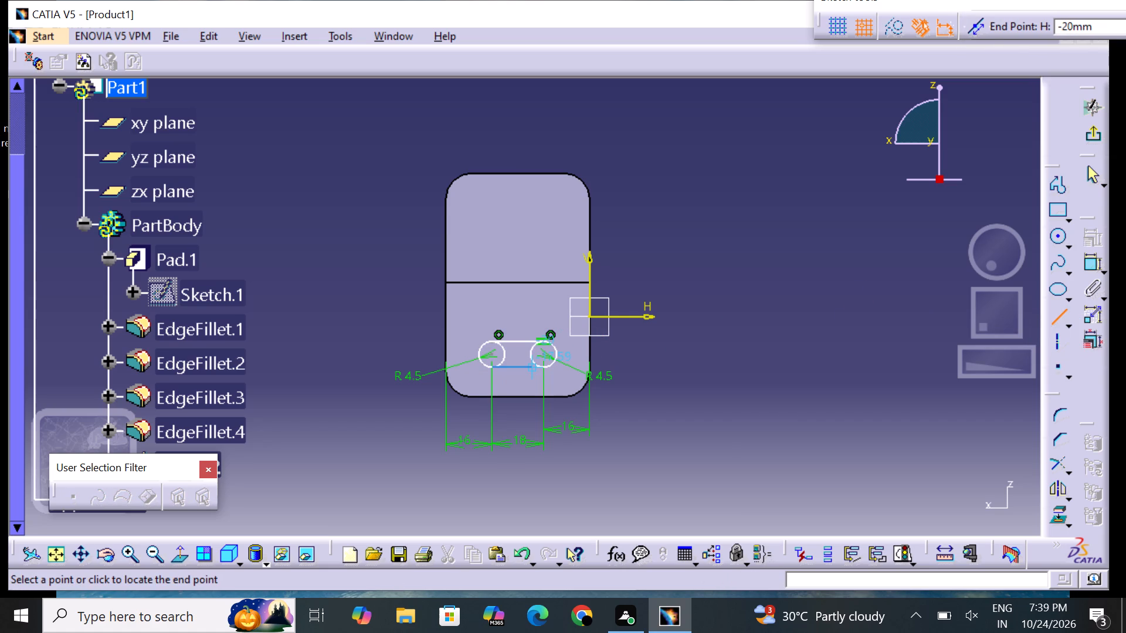
left_click(548, 366)
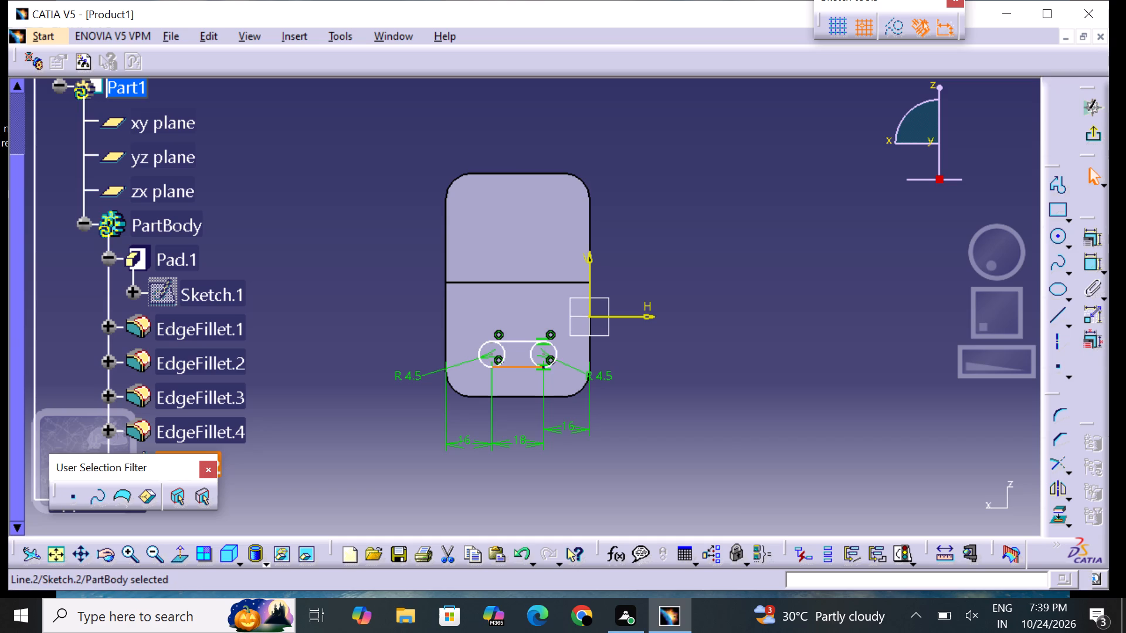
key("Escape")
key("Escape")
key("Escape")
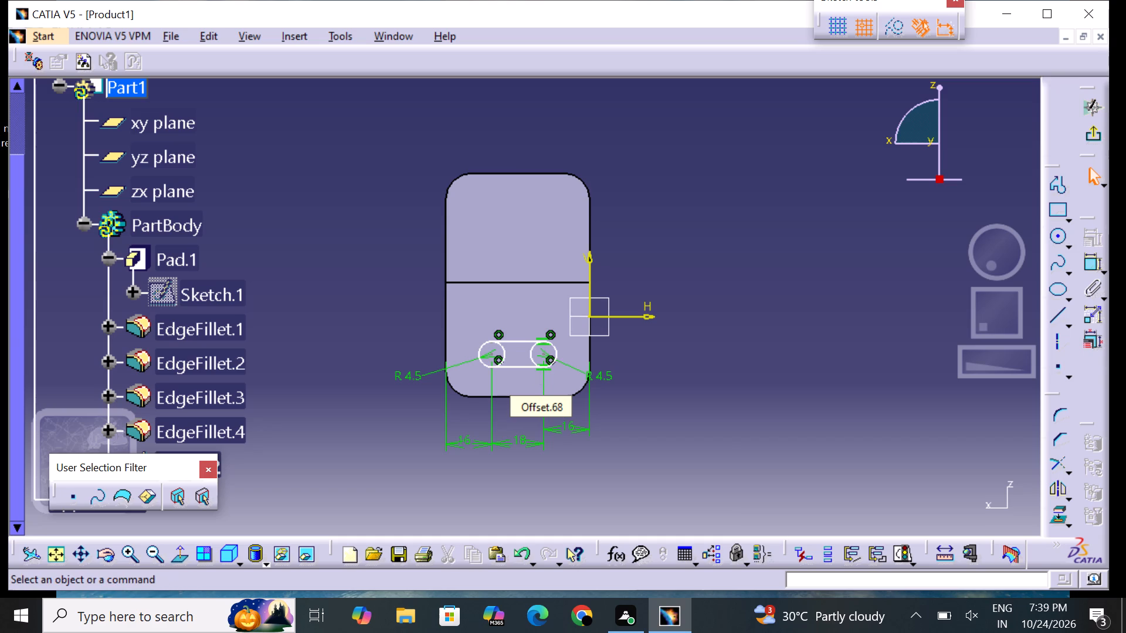
Exit the sketch and try to cut the slot sketch through the leg as a Pocket with the Up to last limit.
left_click(1087, 137)
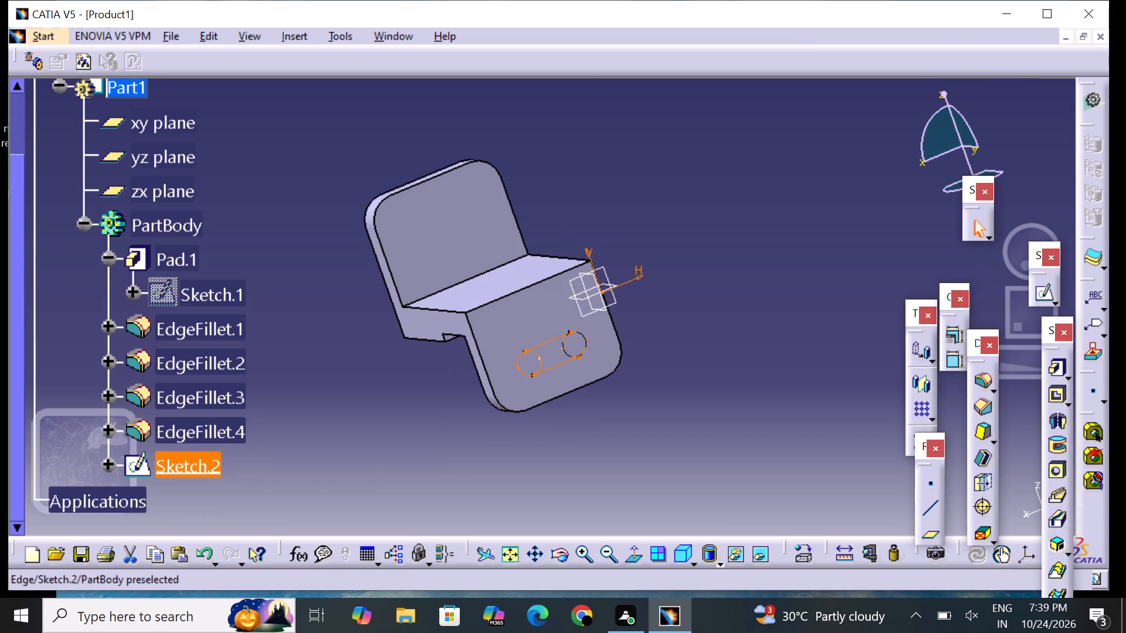
left_click(1061, 400)
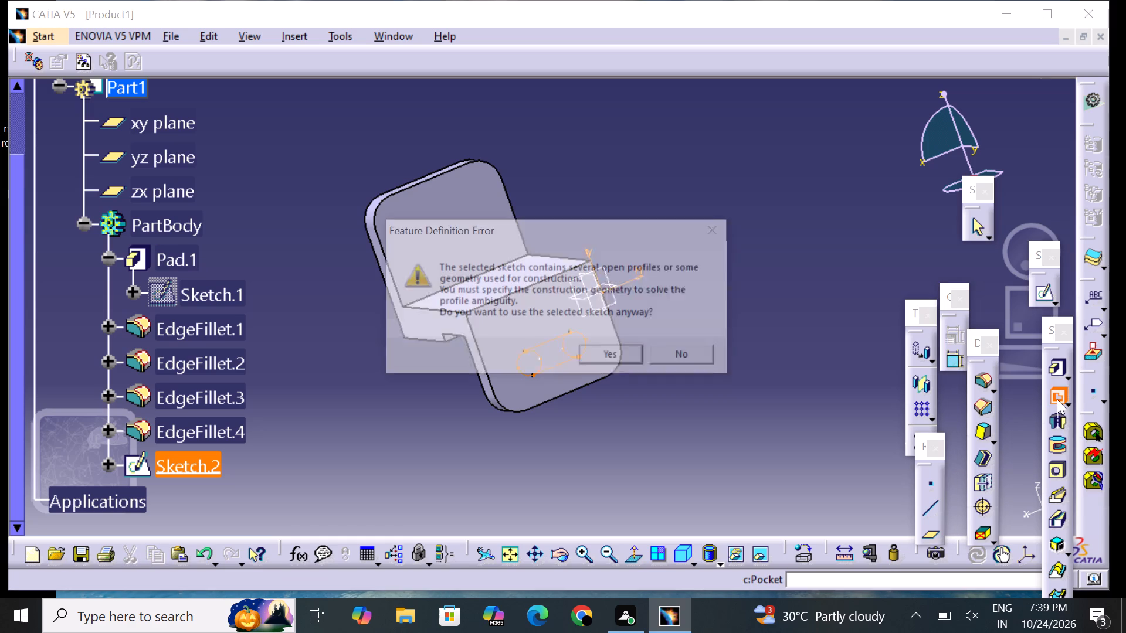
left_click(629, 355)
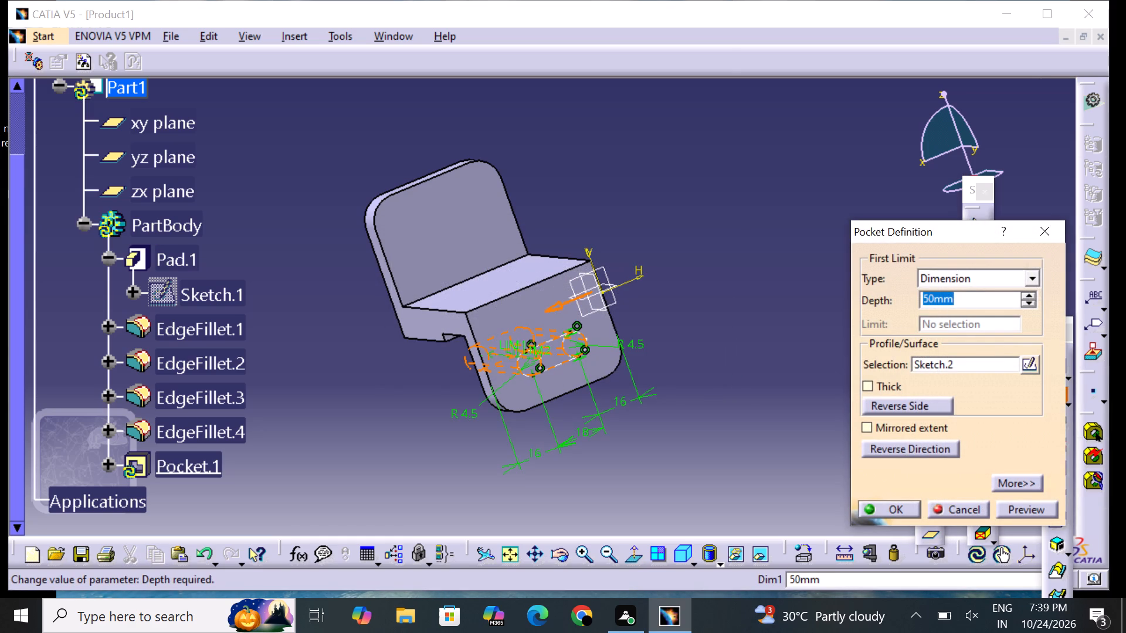
left_click(964, 278)
left_click(962, 317)
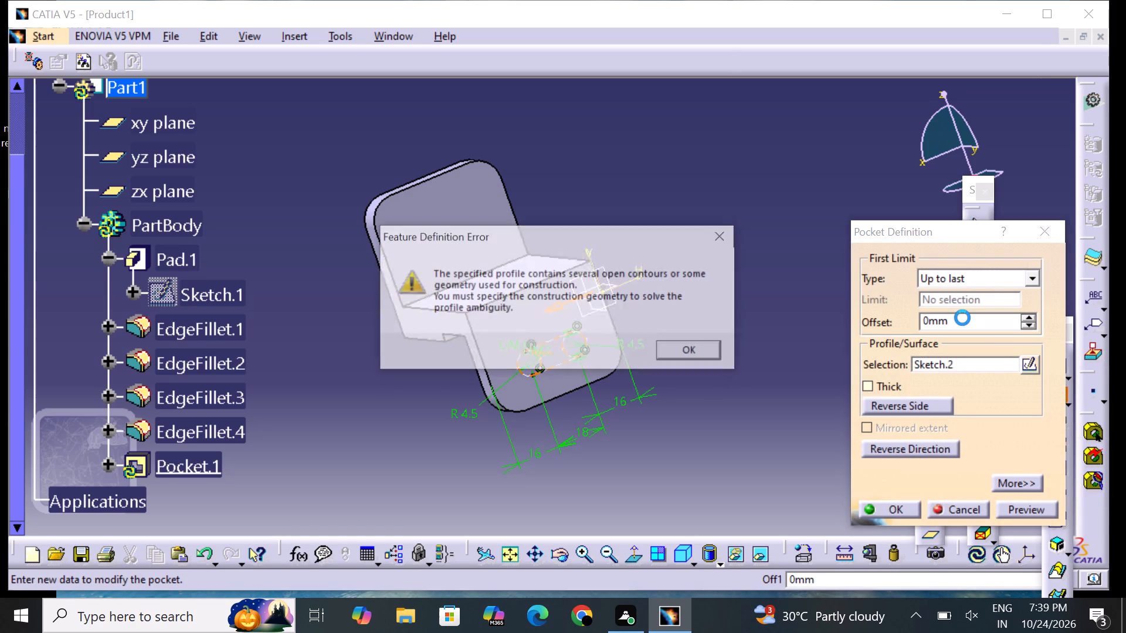
left_click(708, 351)
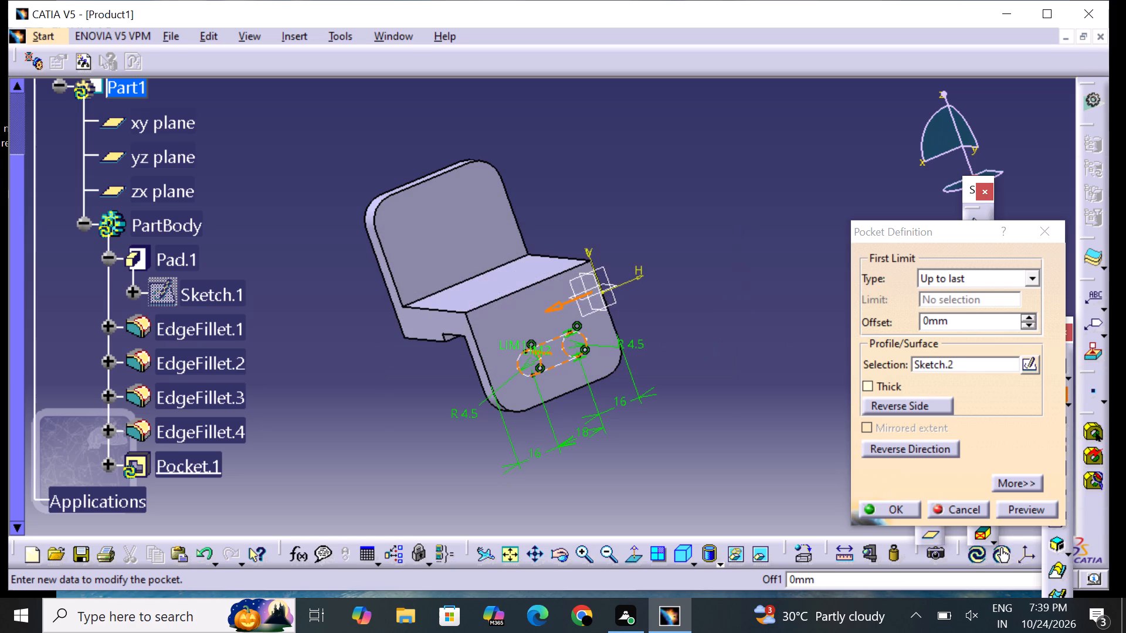
left_click(1038, 509)
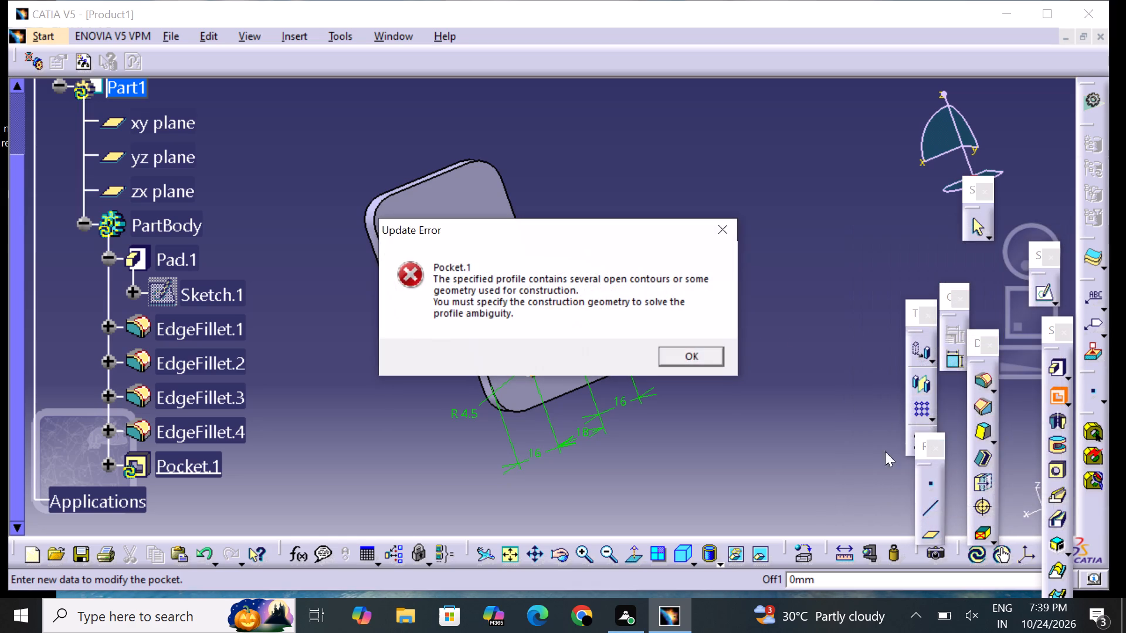
left_click(704, 349)
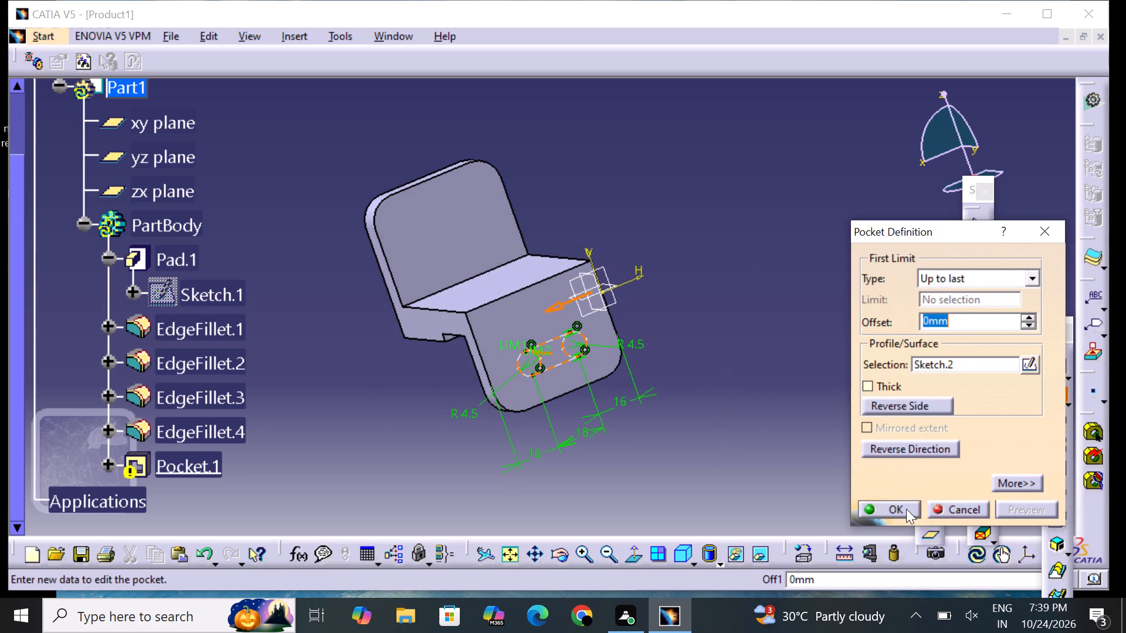
left_click(905, 511)
left_click(698, 358)
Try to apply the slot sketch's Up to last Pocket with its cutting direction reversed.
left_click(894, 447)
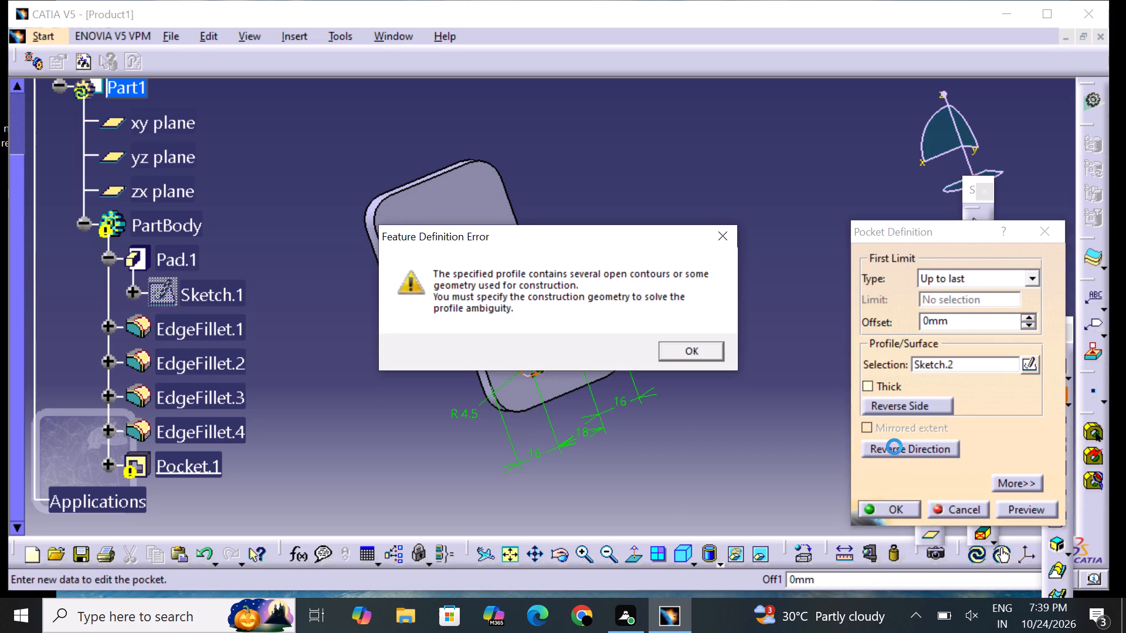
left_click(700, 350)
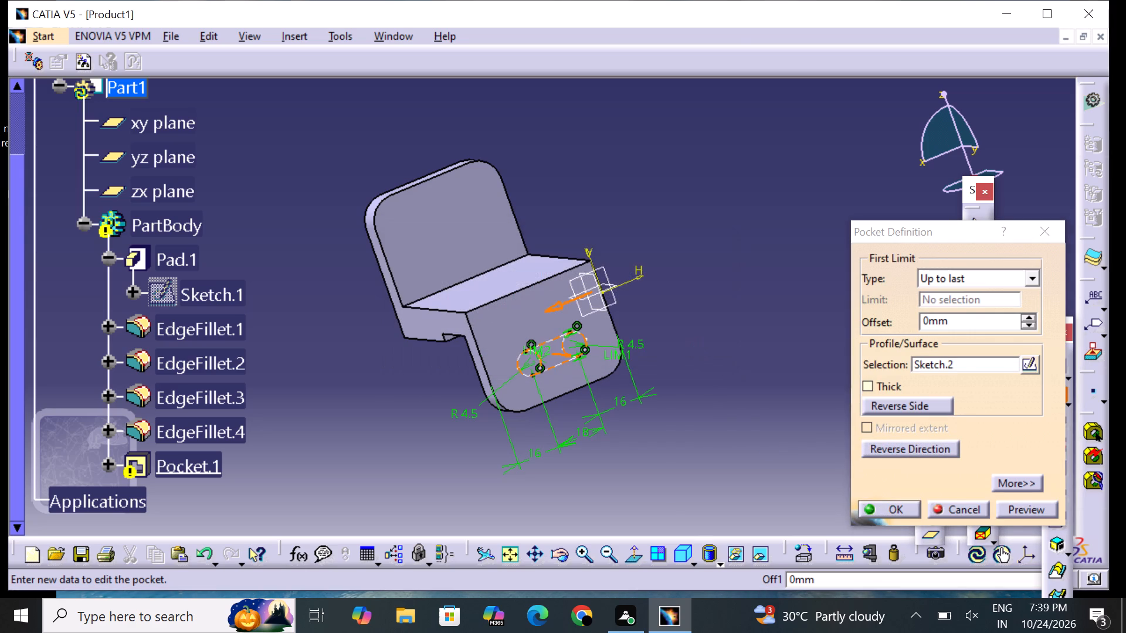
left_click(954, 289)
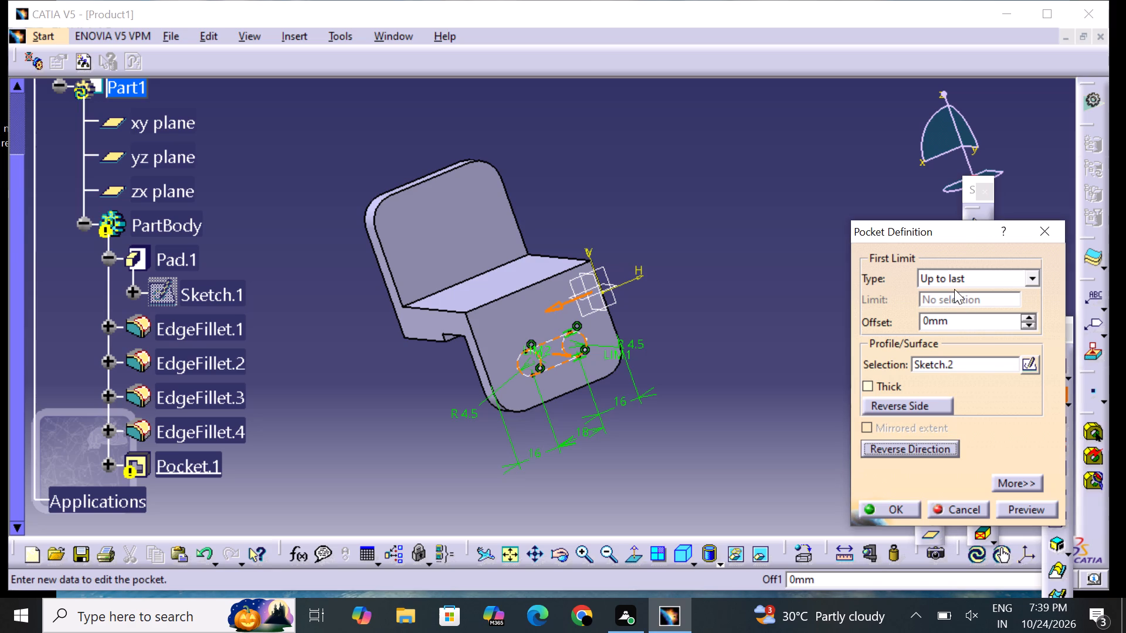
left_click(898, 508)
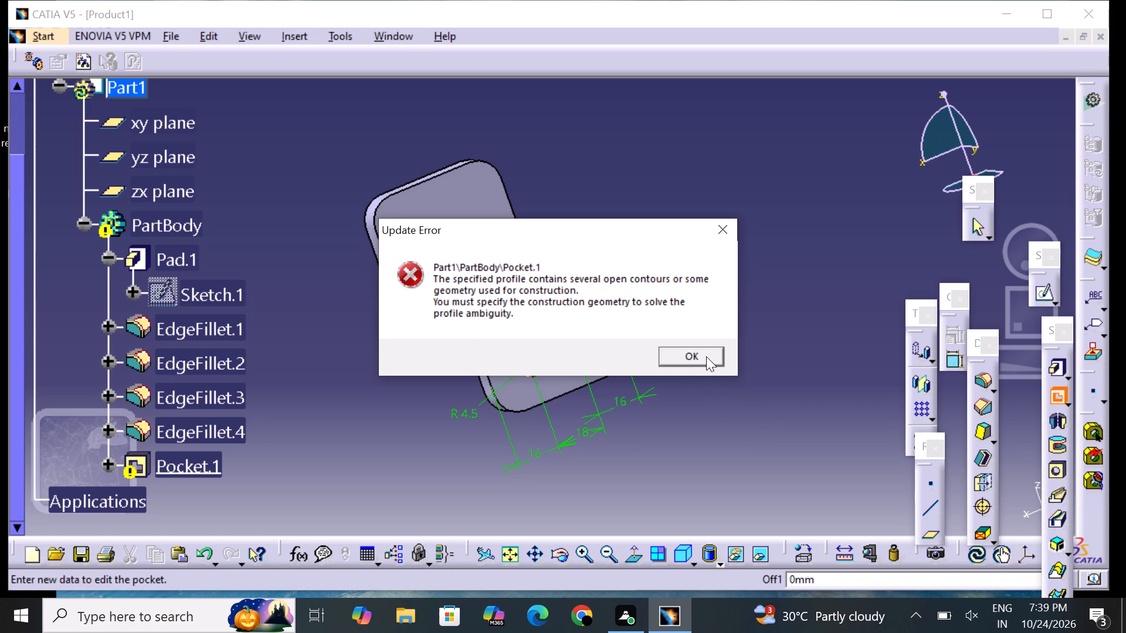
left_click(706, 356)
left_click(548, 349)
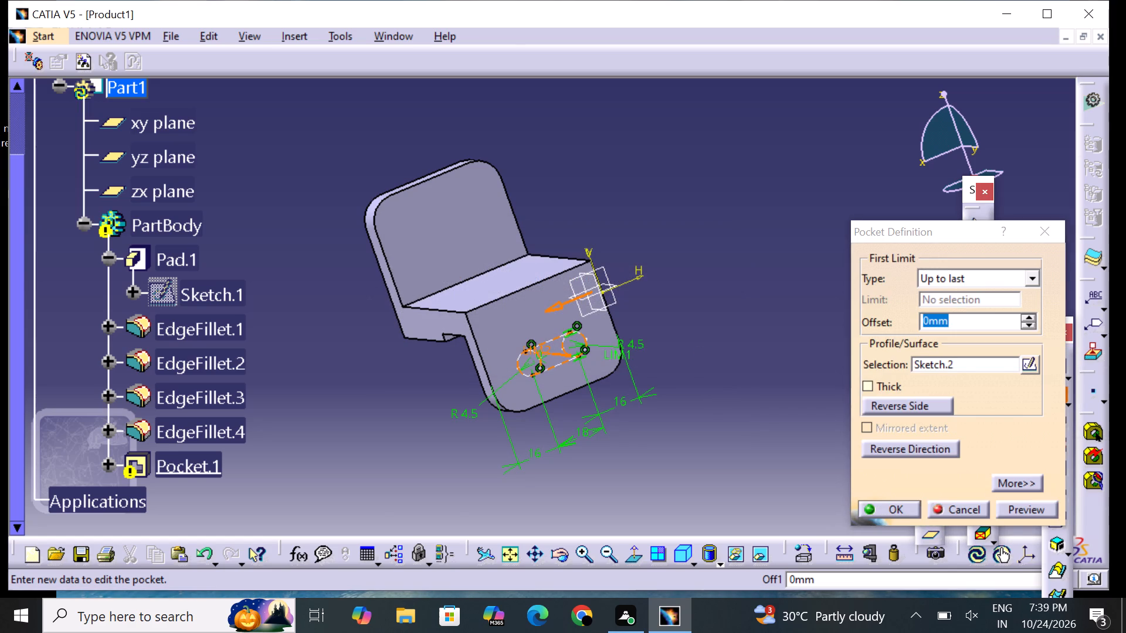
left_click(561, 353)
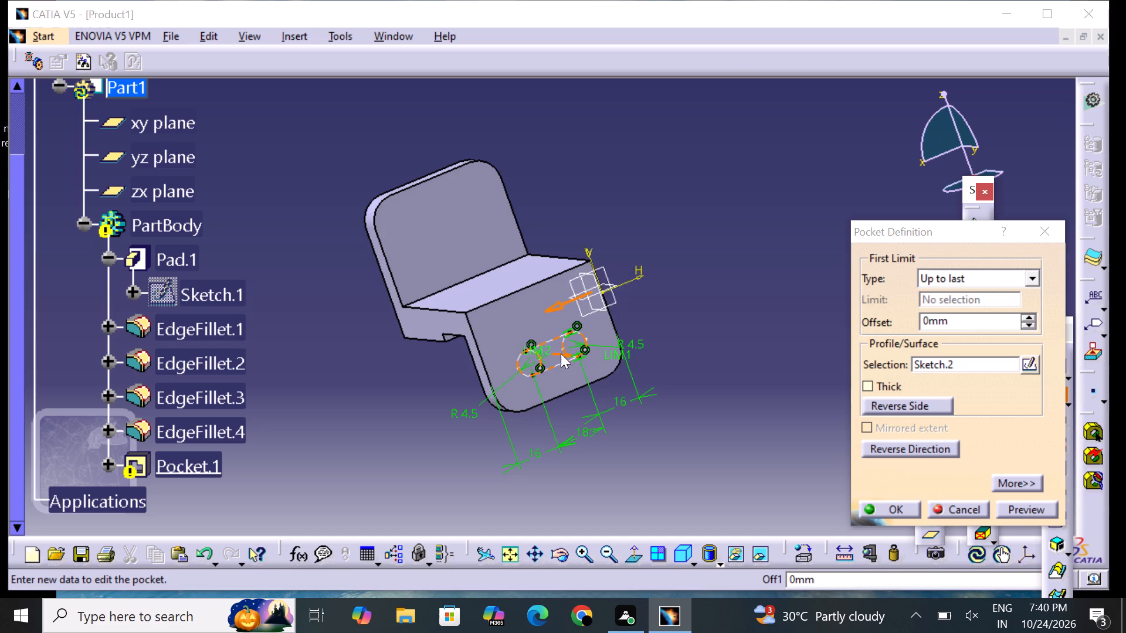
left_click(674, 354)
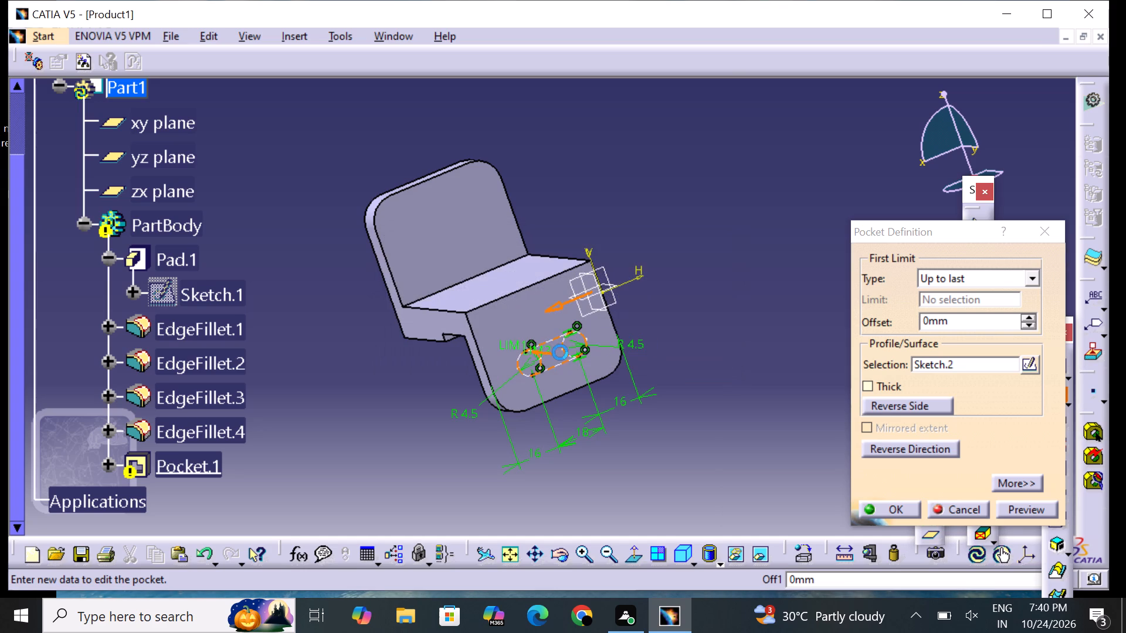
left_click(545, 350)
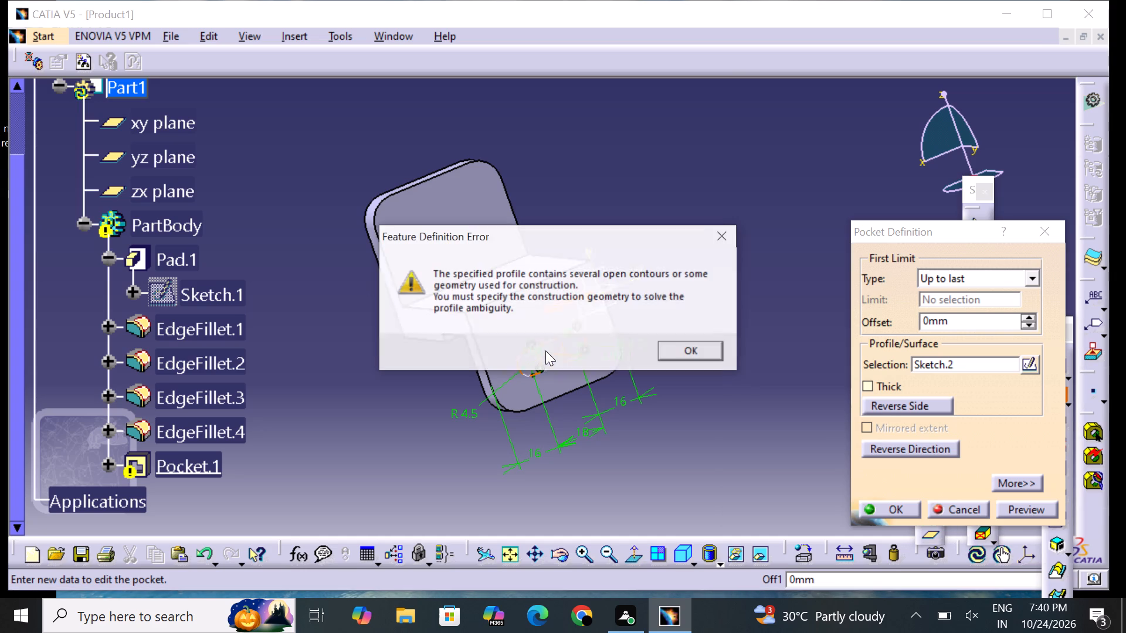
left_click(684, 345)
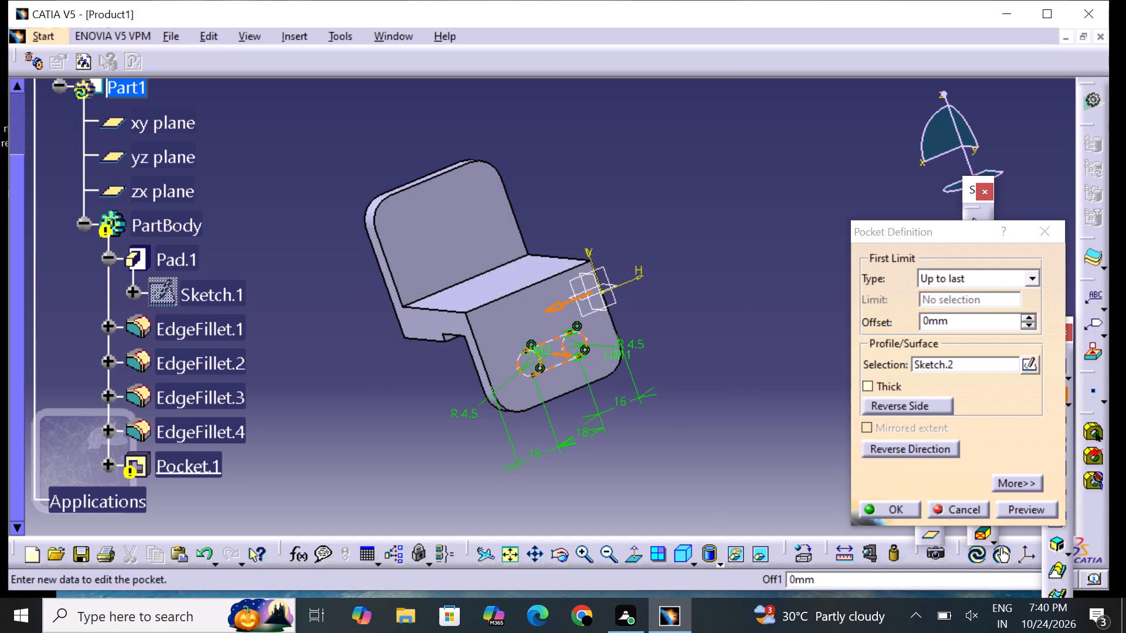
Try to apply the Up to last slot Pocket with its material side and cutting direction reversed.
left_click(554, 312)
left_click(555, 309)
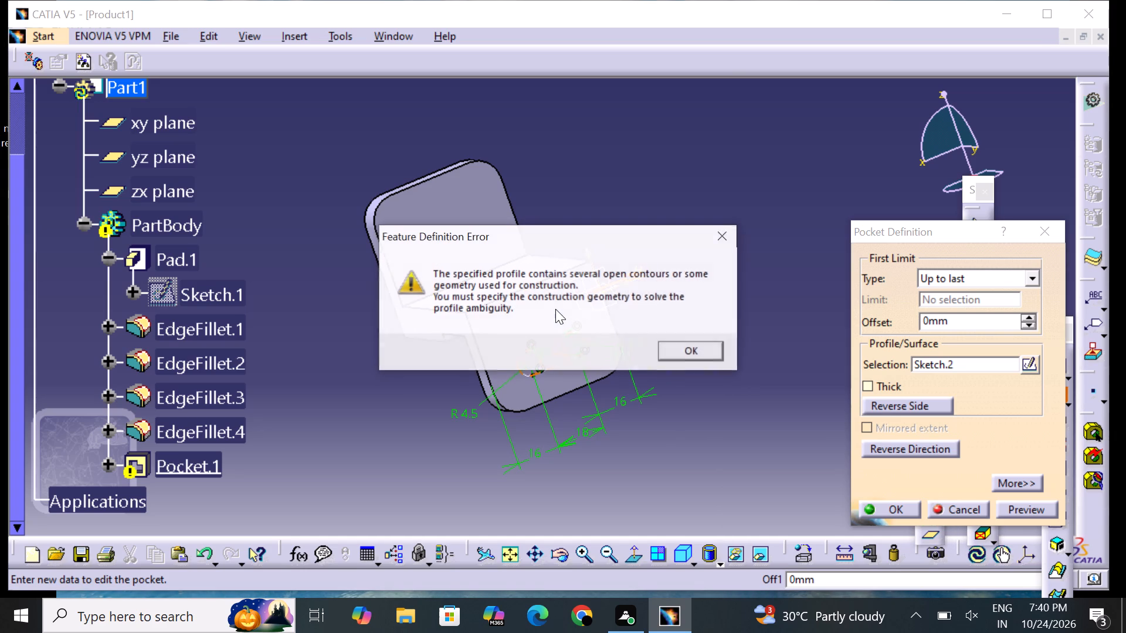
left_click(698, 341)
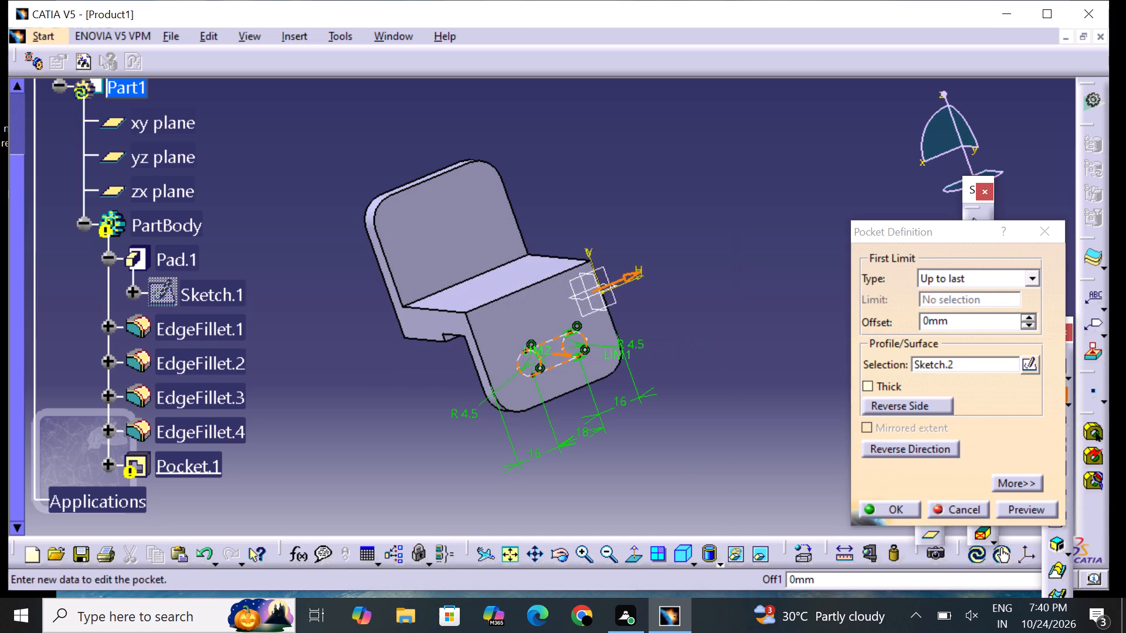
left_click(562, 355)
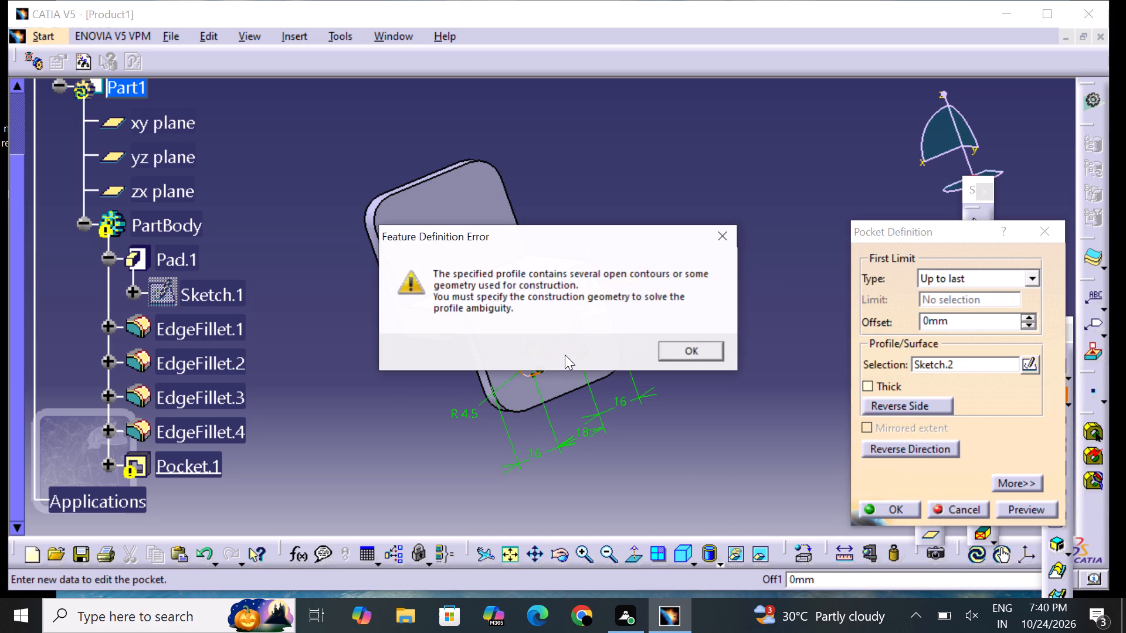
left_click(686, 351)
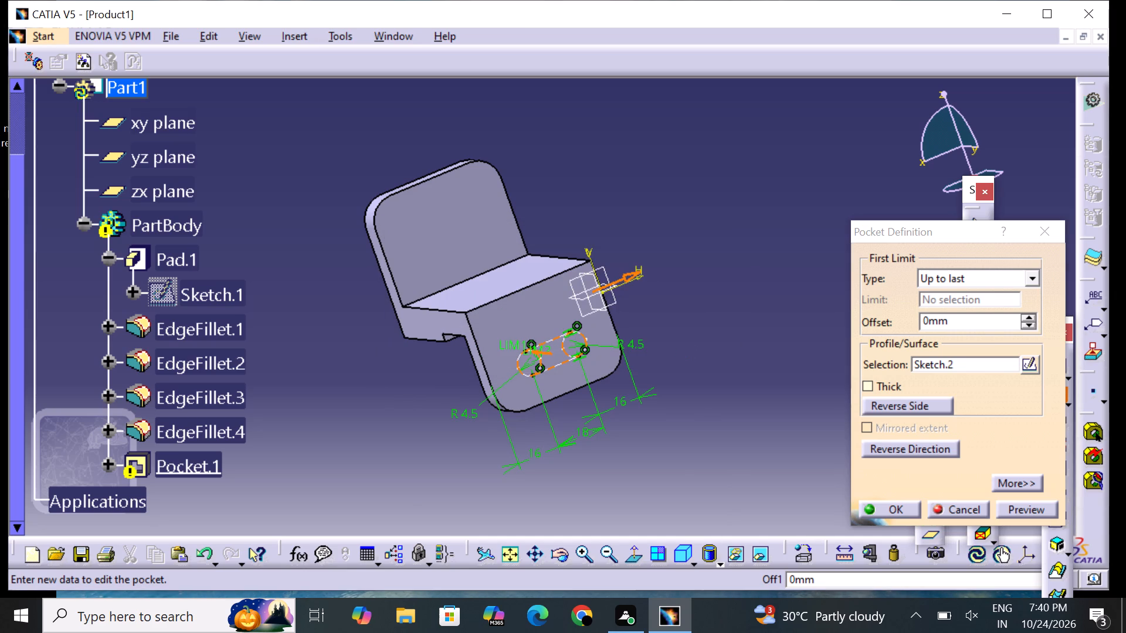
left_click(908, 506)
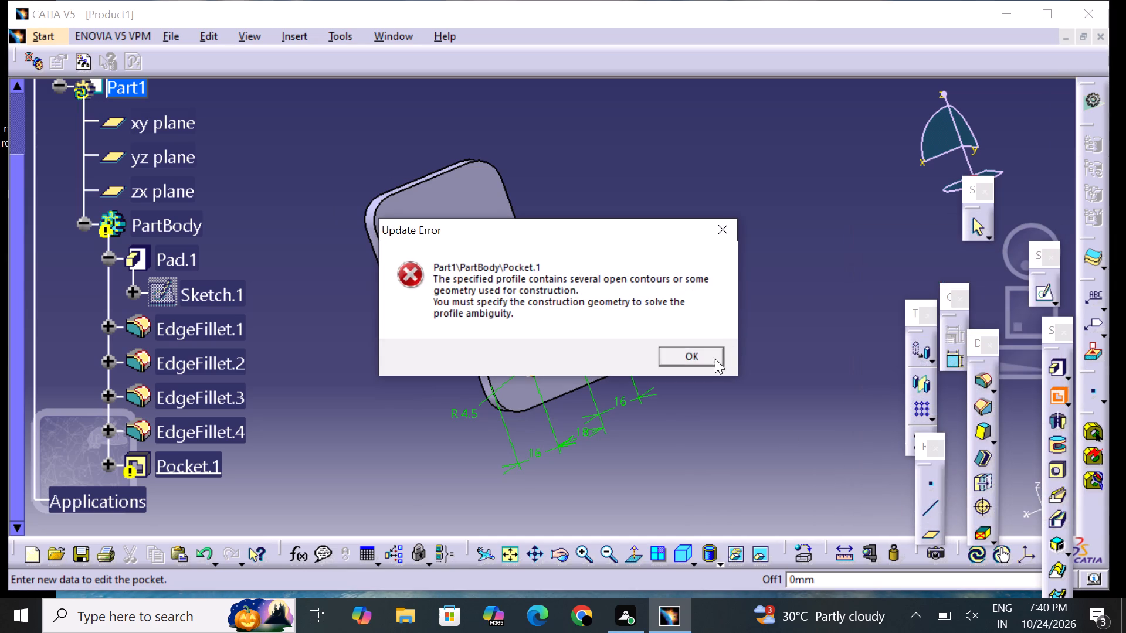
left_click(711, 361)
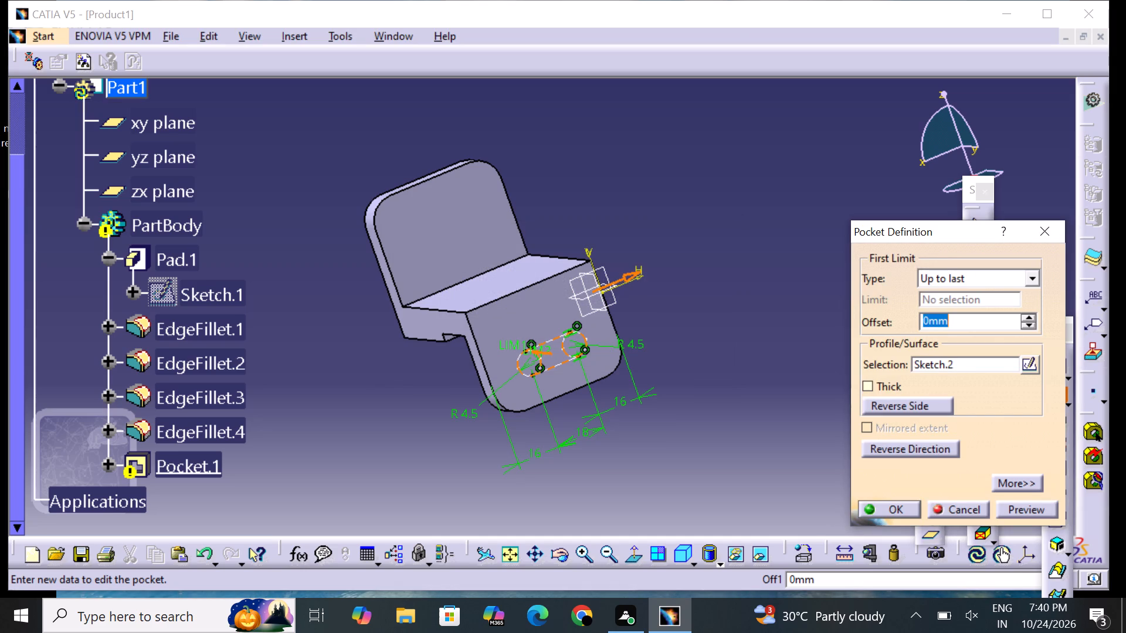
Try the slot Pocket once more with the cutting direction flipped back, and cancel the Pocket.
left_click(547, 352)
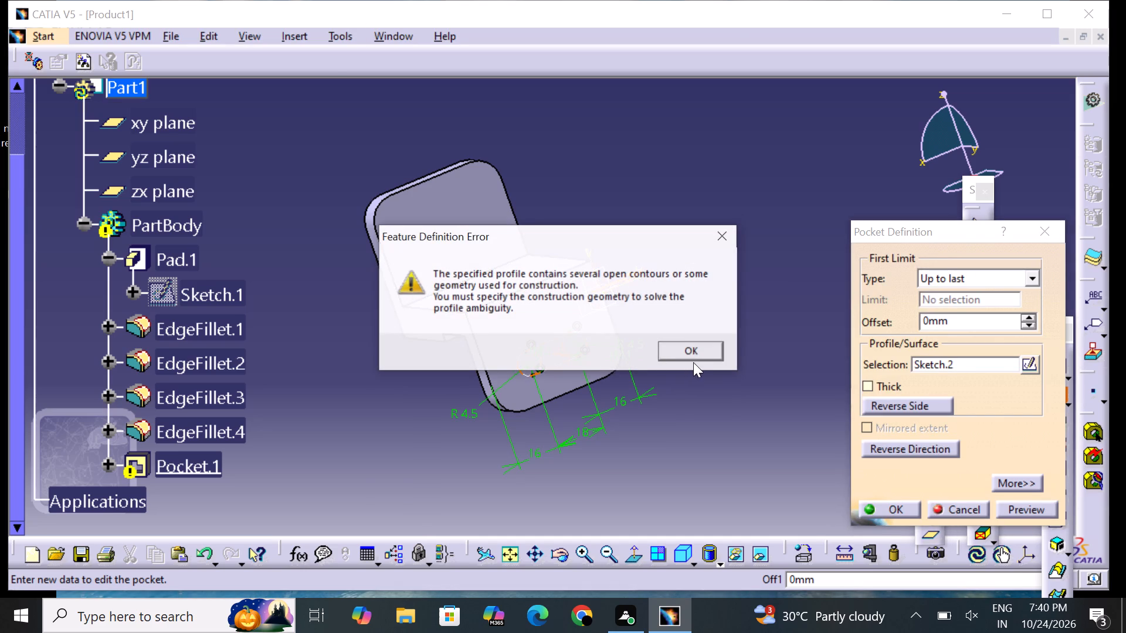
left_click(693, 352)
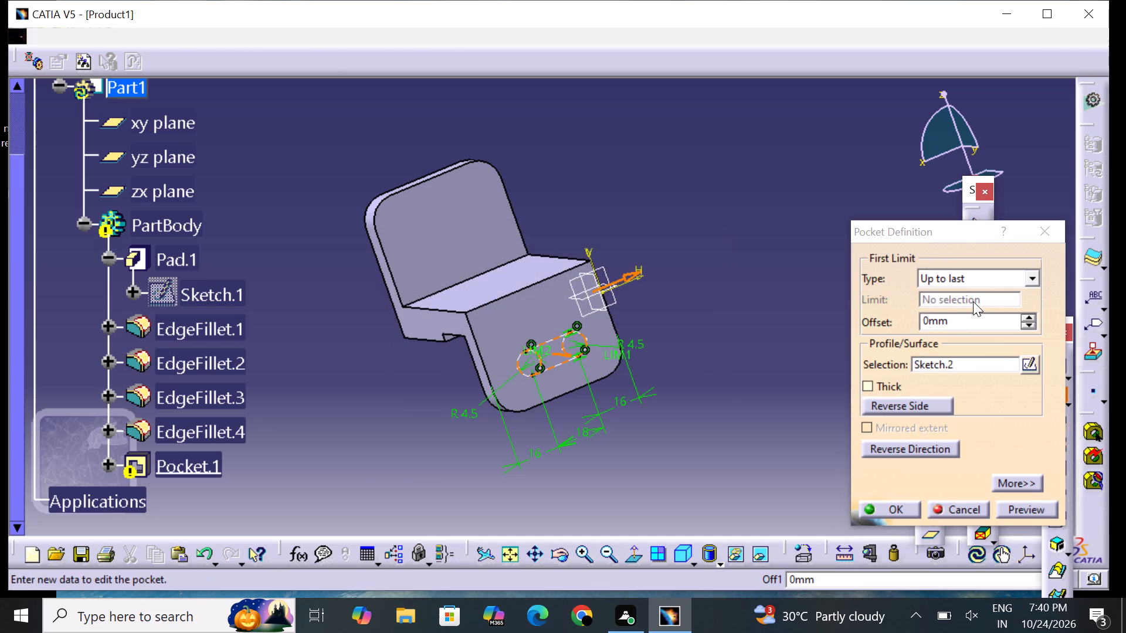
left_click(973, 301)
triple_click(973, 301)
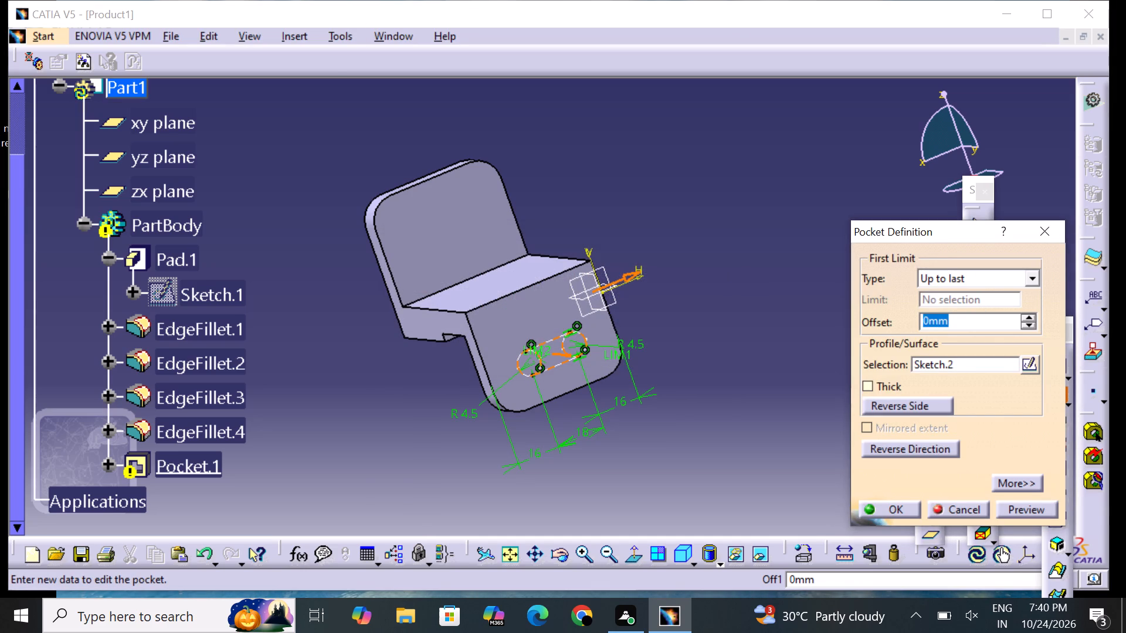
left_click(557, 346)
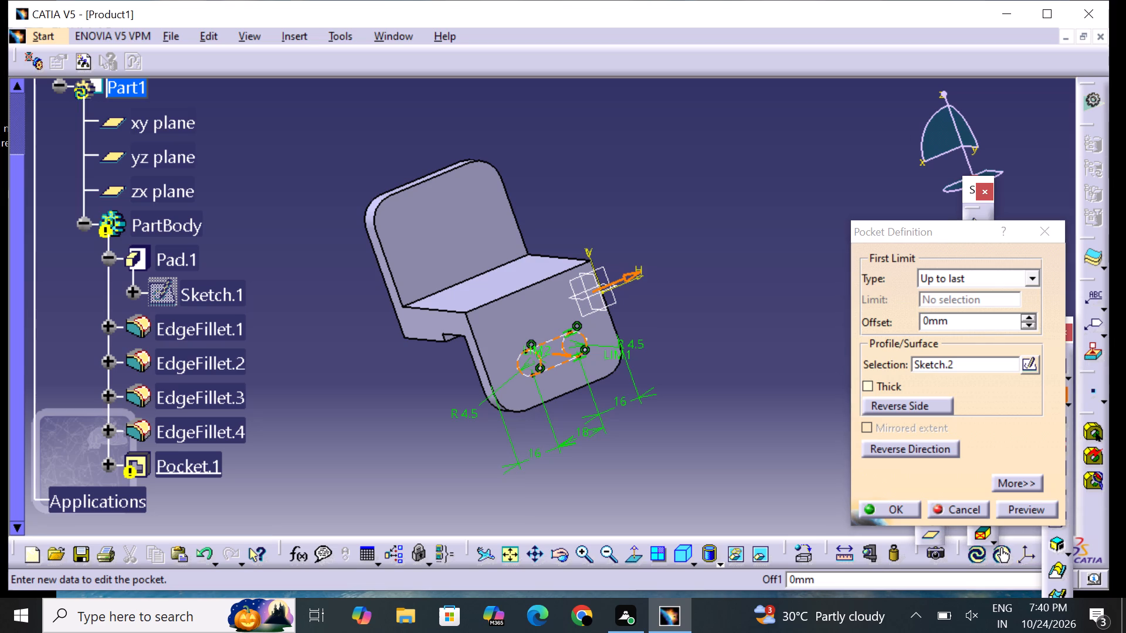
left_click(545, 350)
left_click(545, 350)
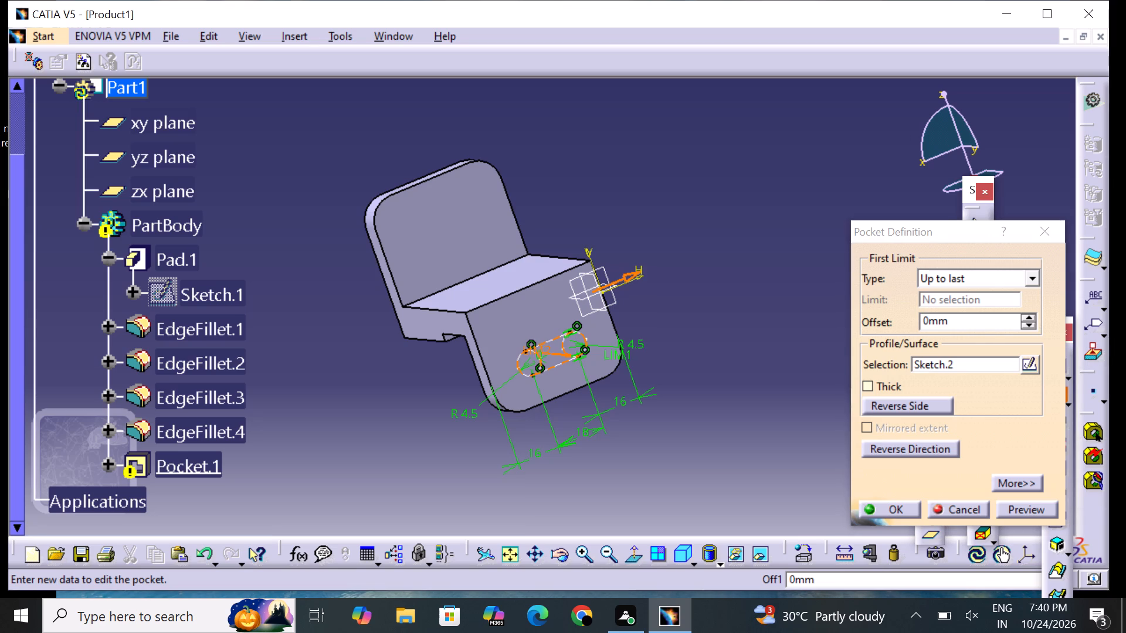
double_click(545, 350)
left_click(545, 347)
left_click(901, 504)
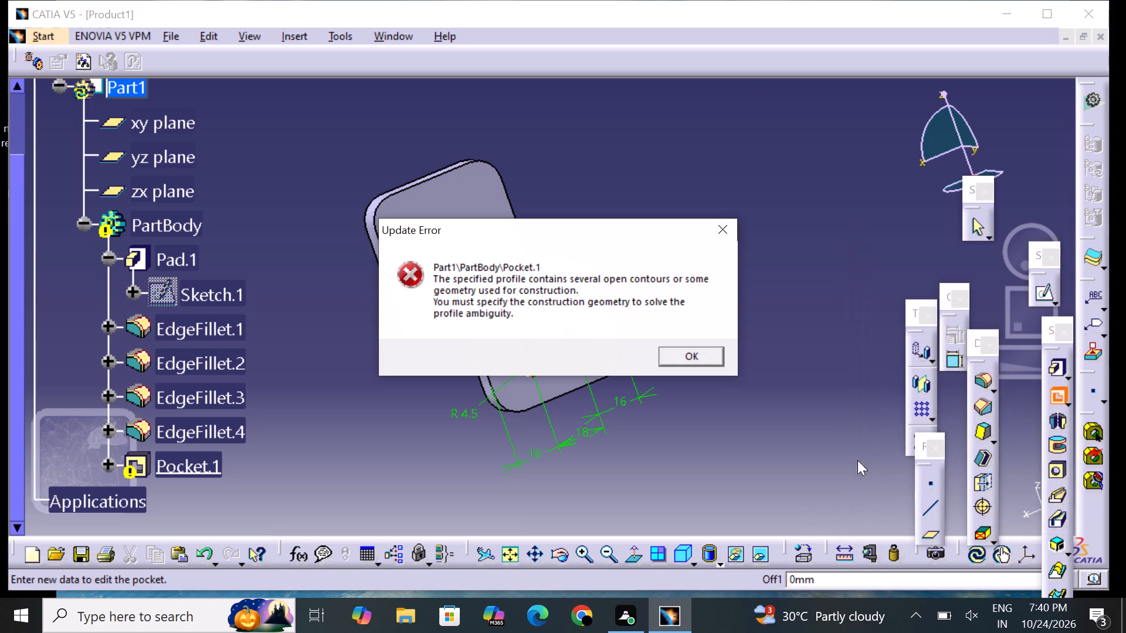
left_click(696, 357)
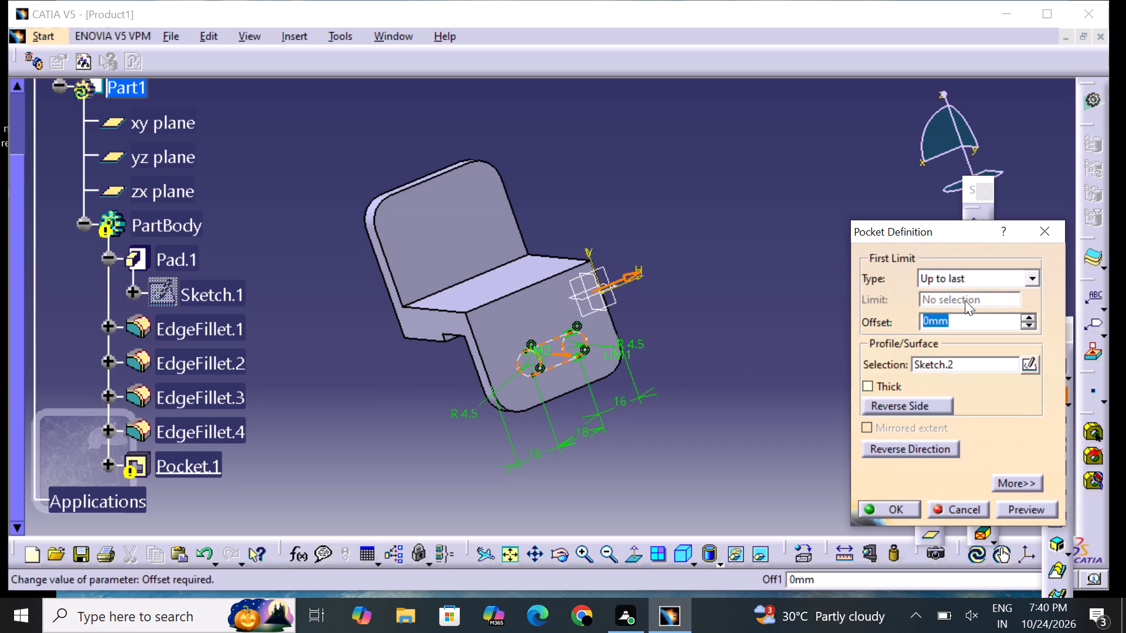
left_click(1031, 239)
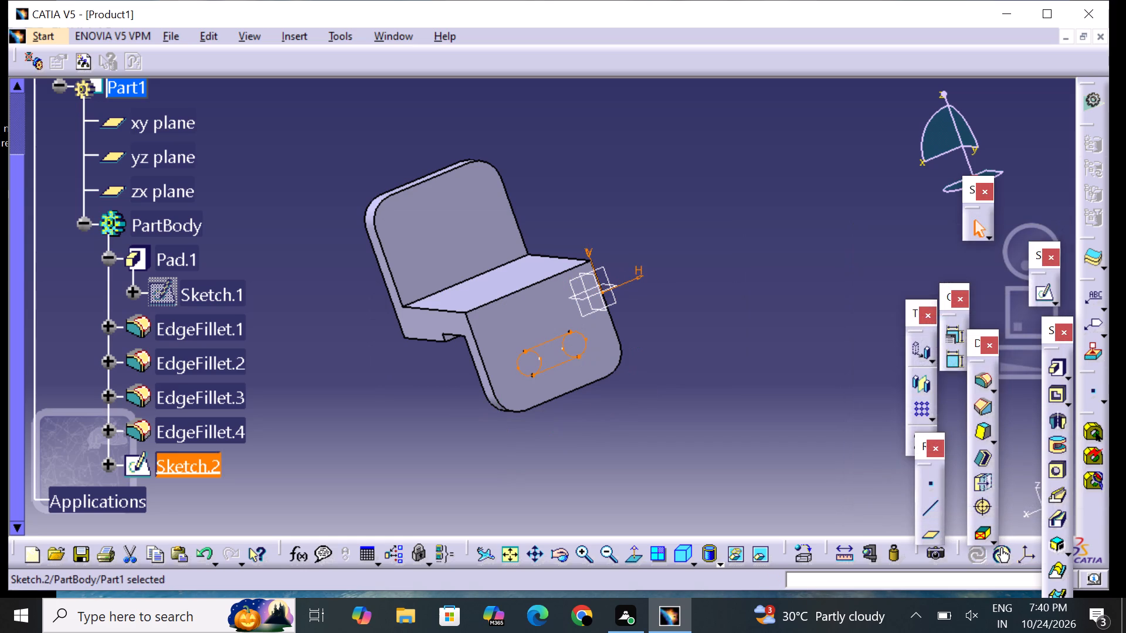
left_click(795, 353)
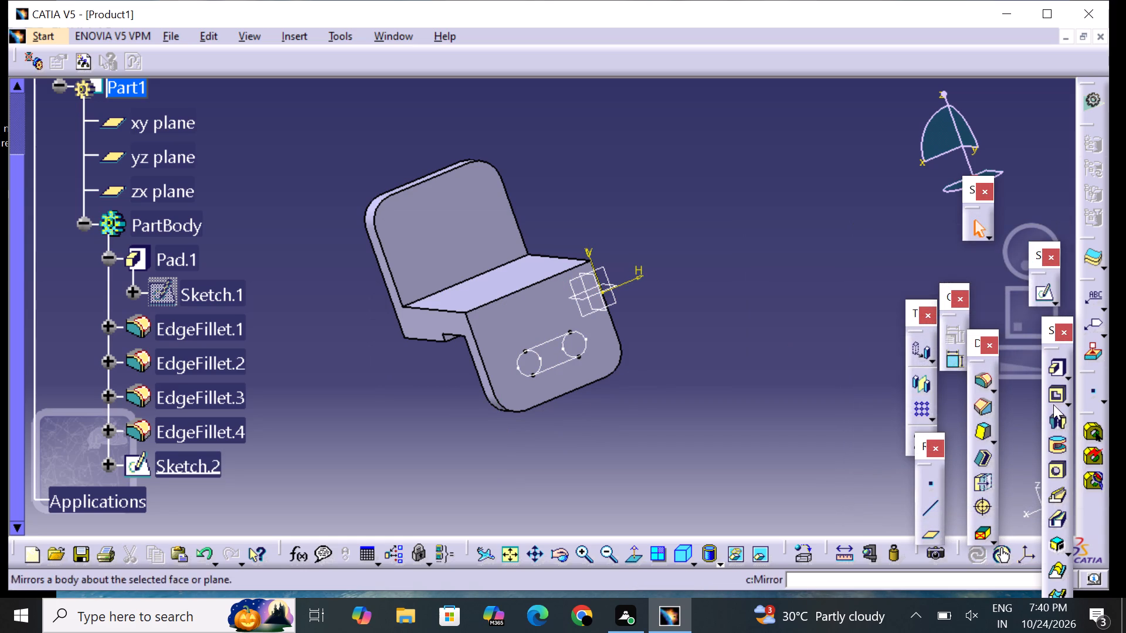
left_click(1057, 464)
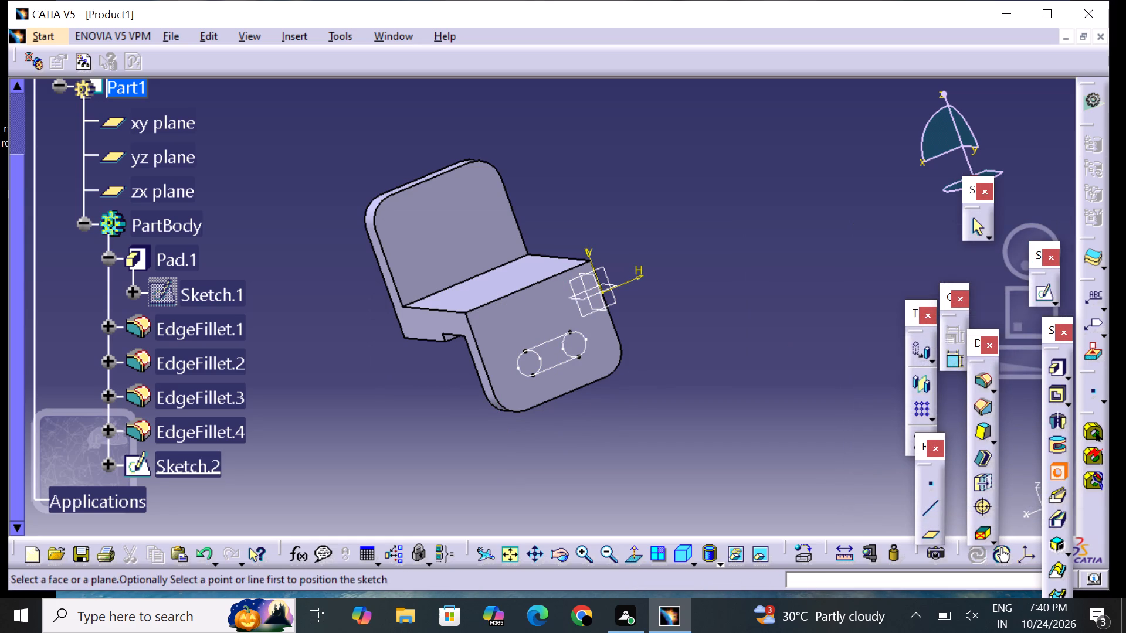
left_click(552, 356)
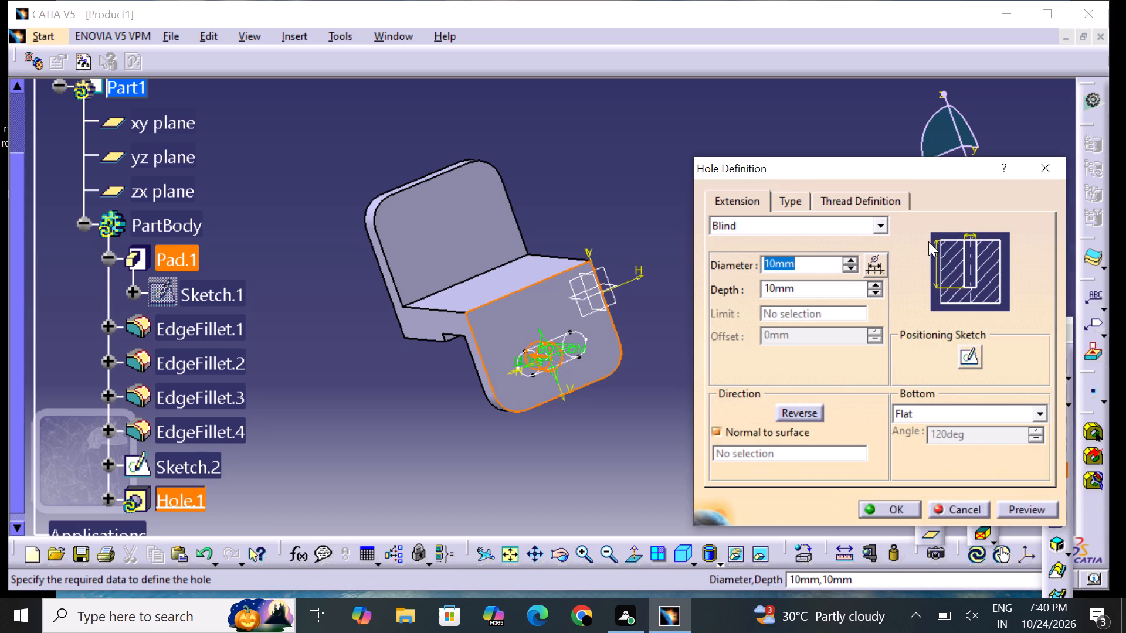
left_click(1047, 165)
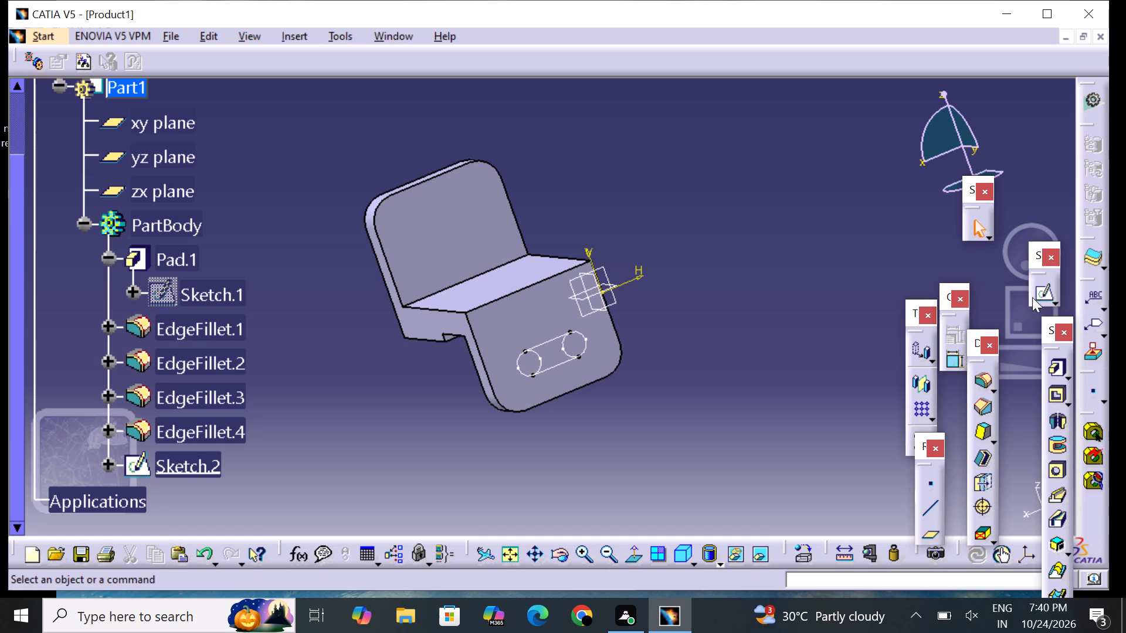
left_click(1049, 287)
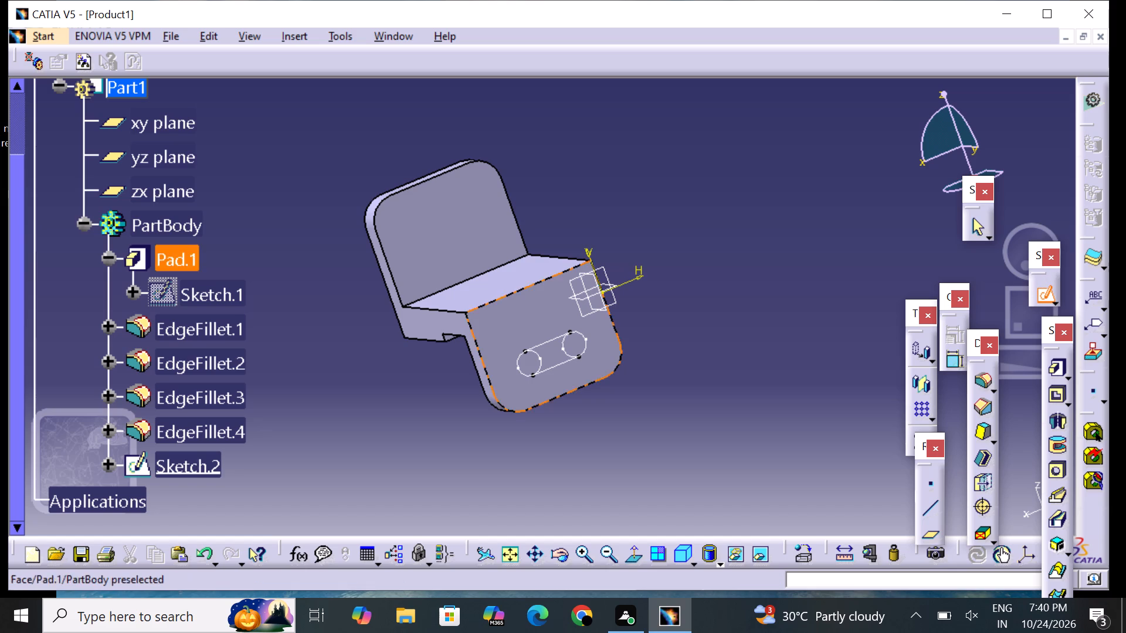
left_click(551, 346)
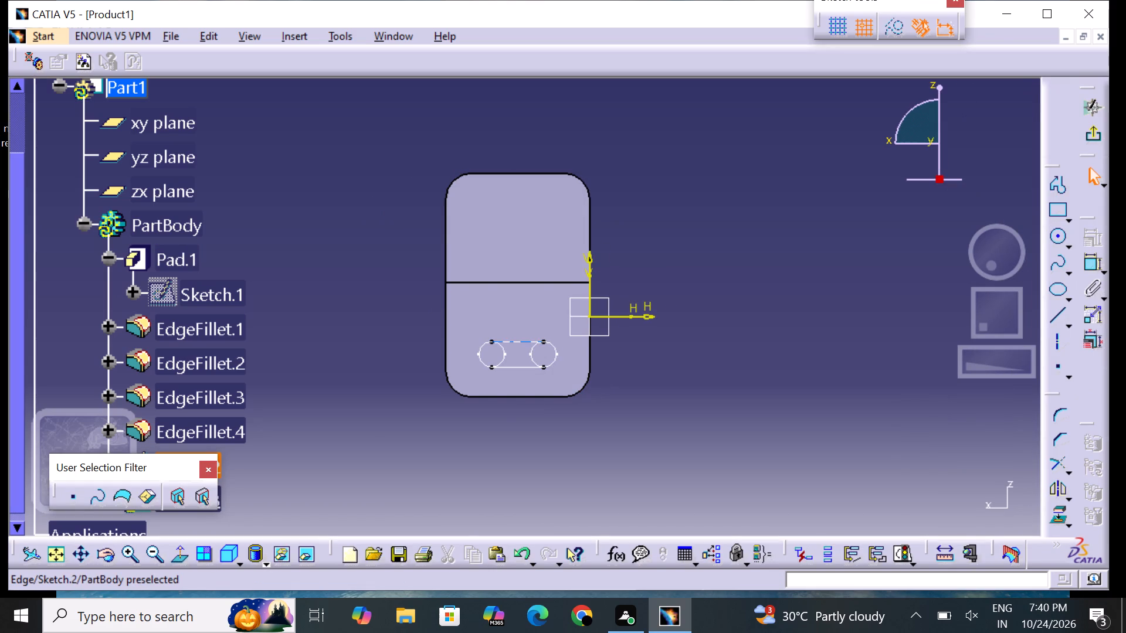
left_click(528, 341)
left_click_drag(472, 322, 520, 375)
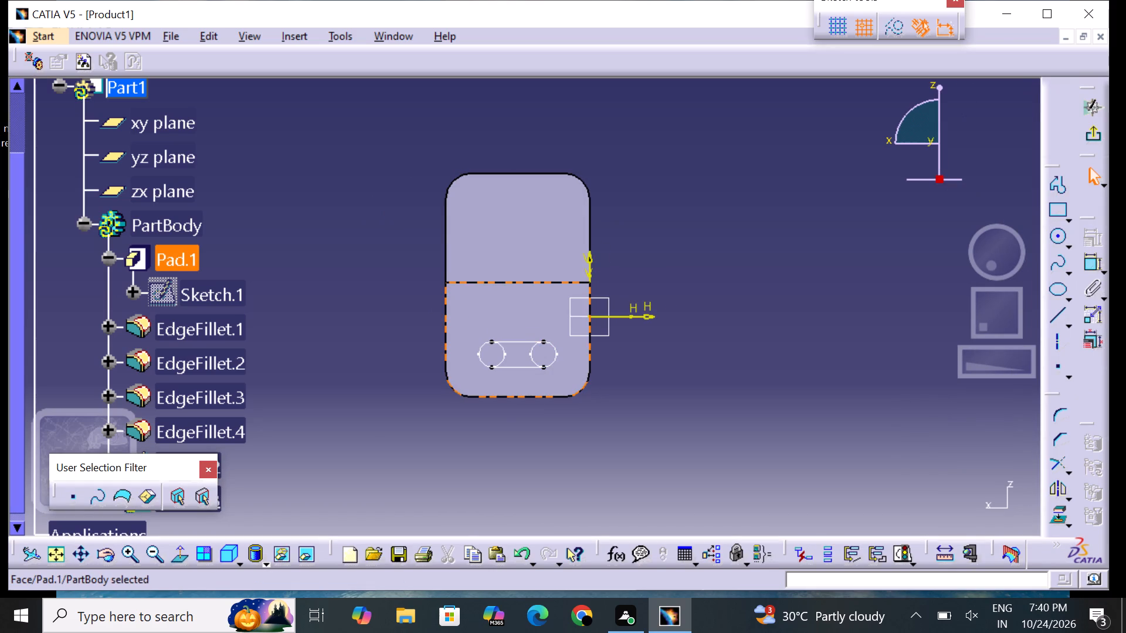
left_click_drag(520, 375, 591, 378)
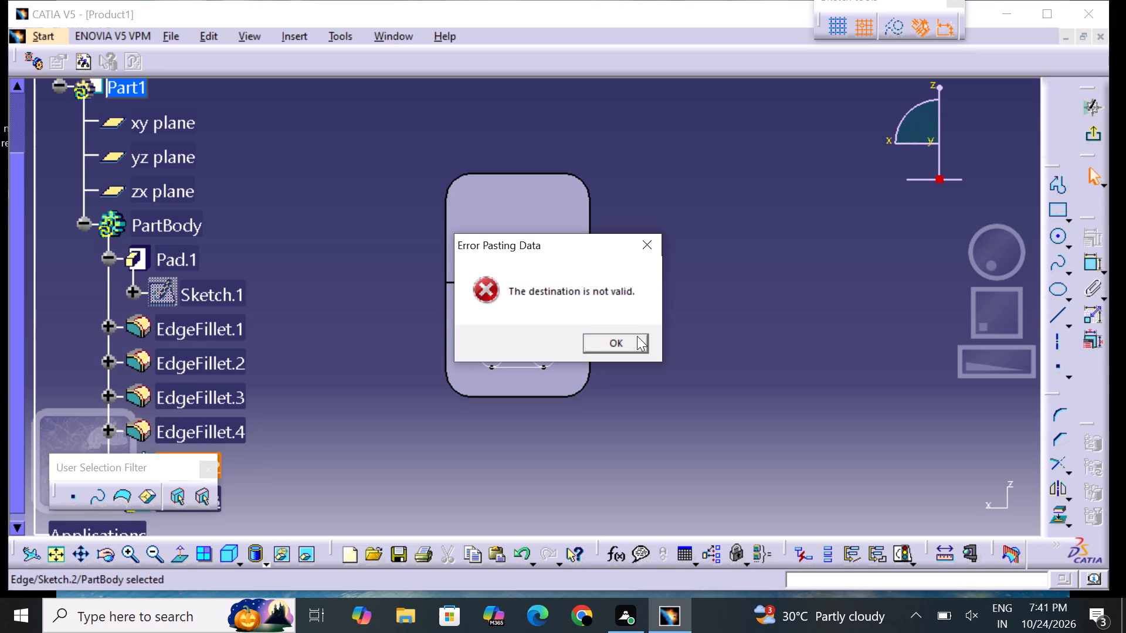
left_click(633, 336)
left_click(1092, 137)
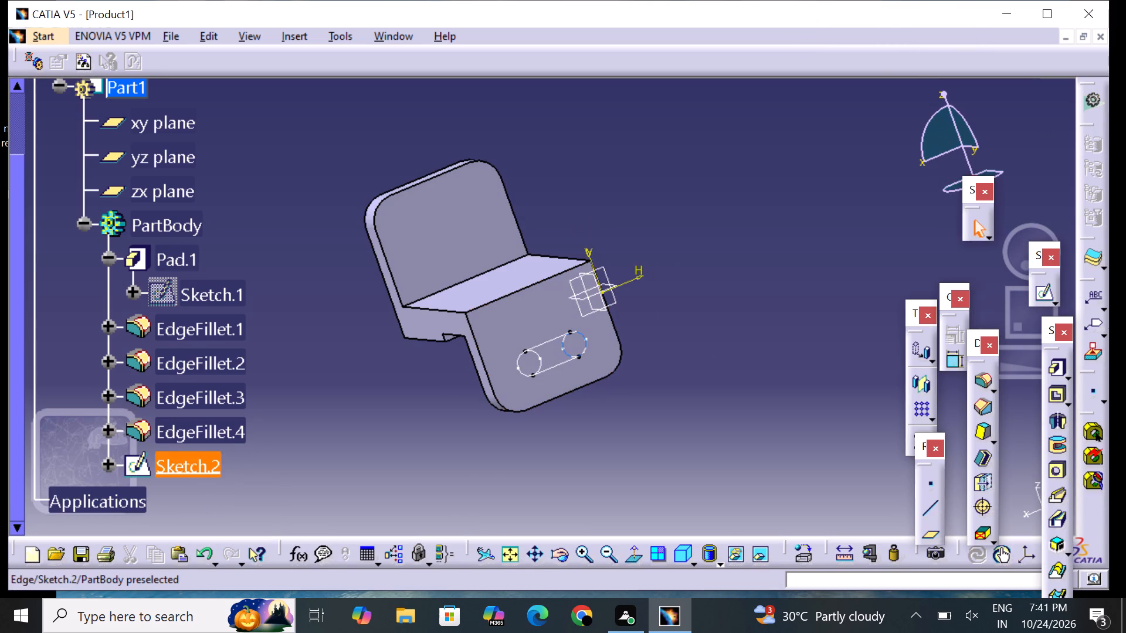
Reopen the slot sketch, remove the inner arcs of both end circles with Quick Trim to leave one closed slot outline, and exit.
left_click(543, 372)
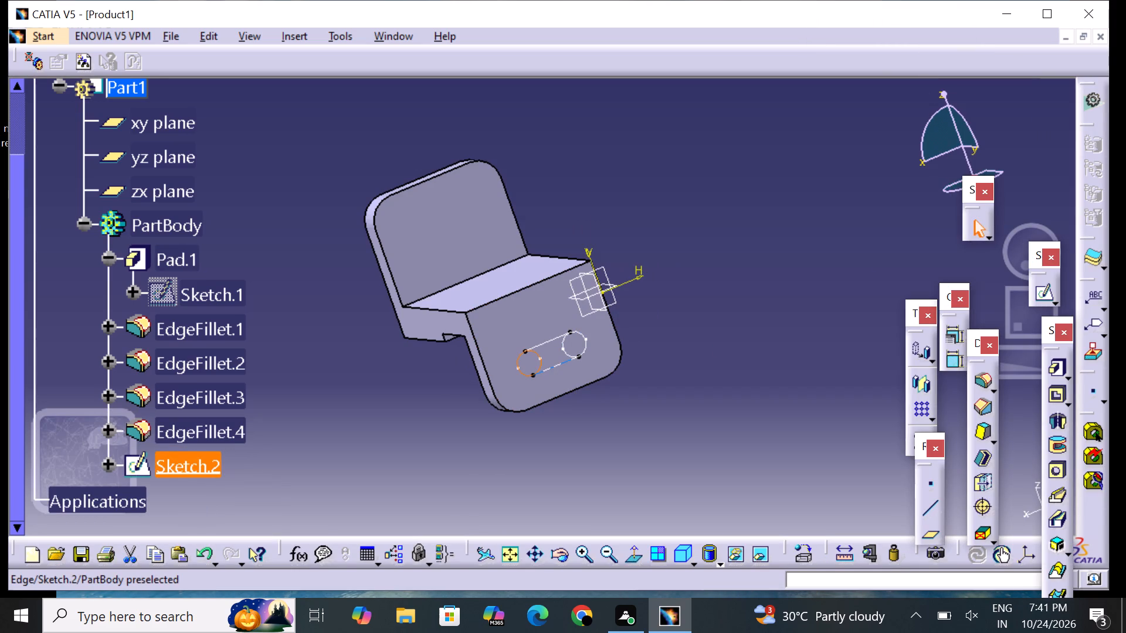
left_click(195, 438)
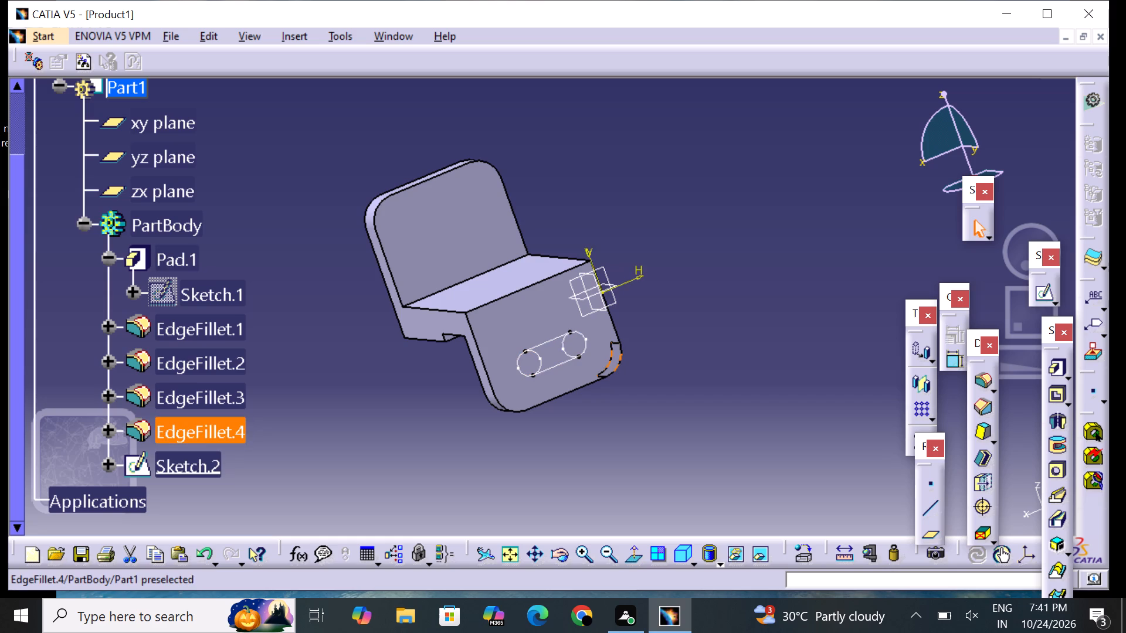
left_click(340, 458)
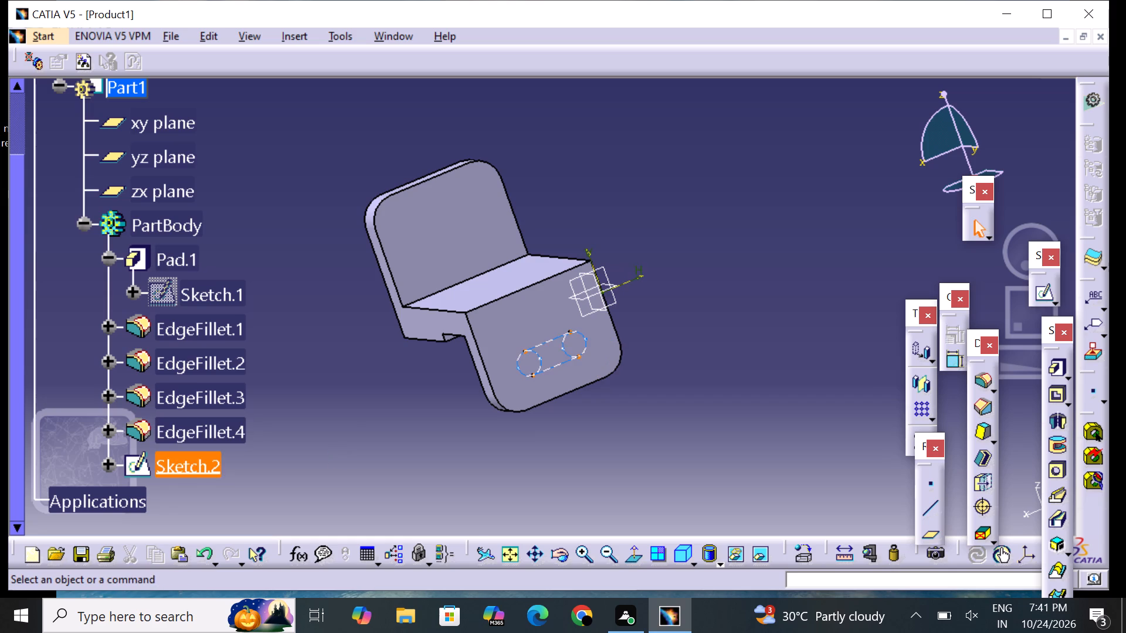
double_click(200, 463)
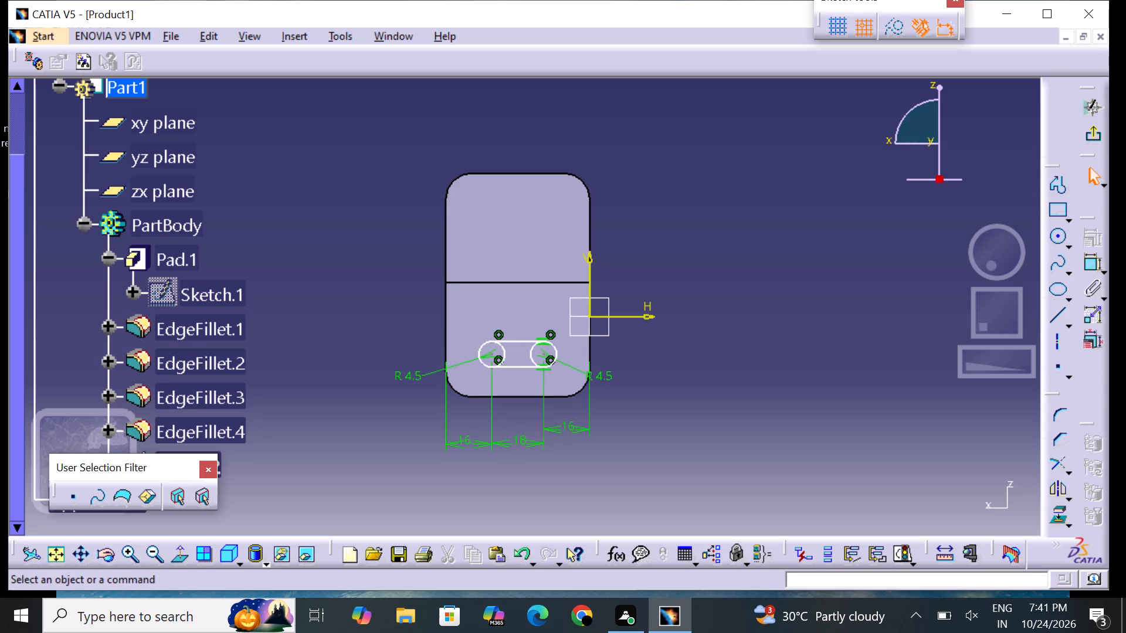
left_click(1070, 467)
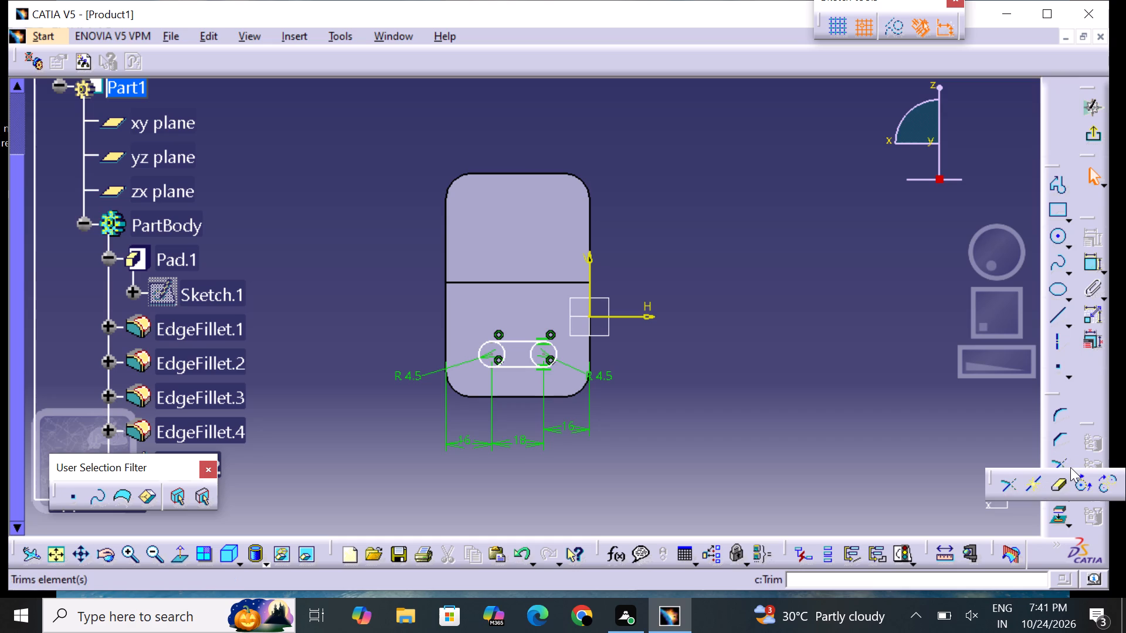
double_click(1055, 481)
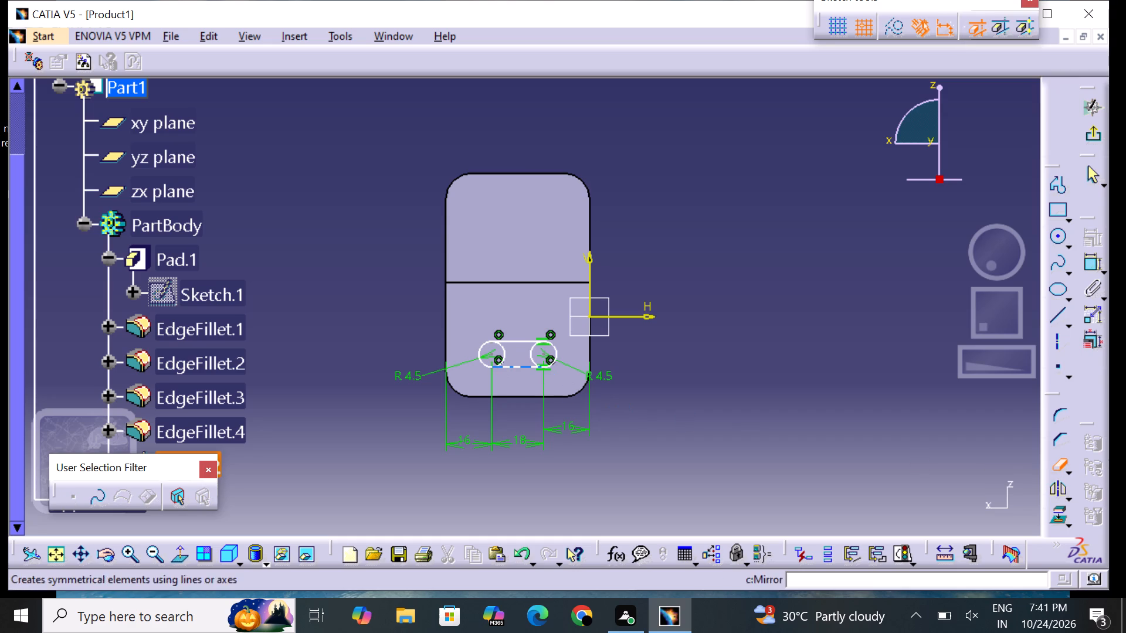
left_click(504, 357)
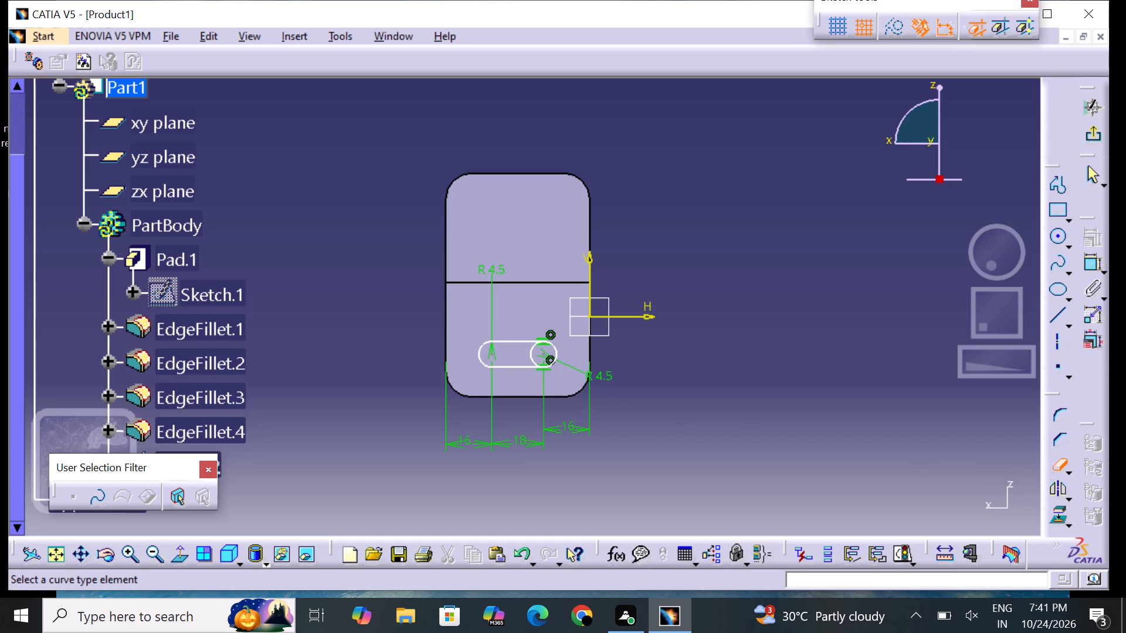
left_click(532, 358)
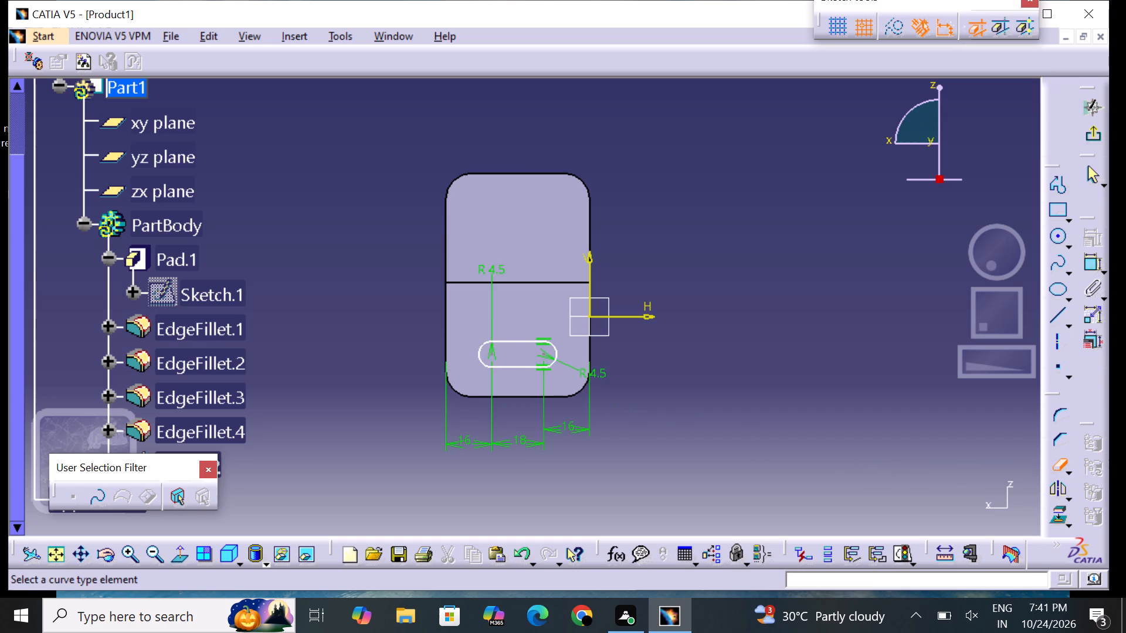
left_click(1059, 462)
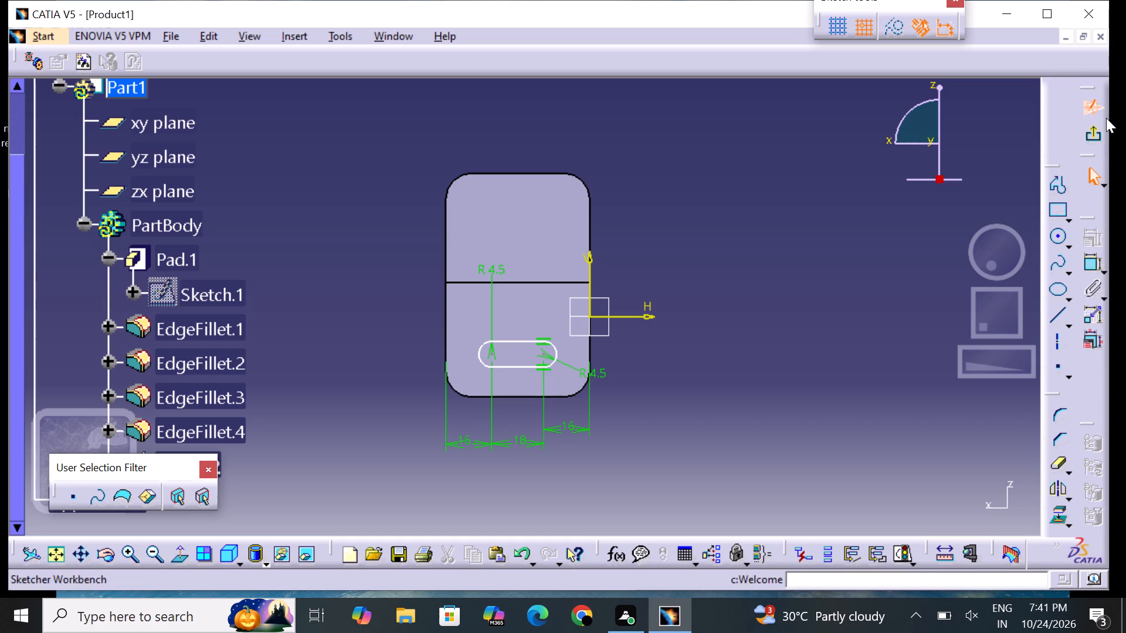
left_click(1100, 131)
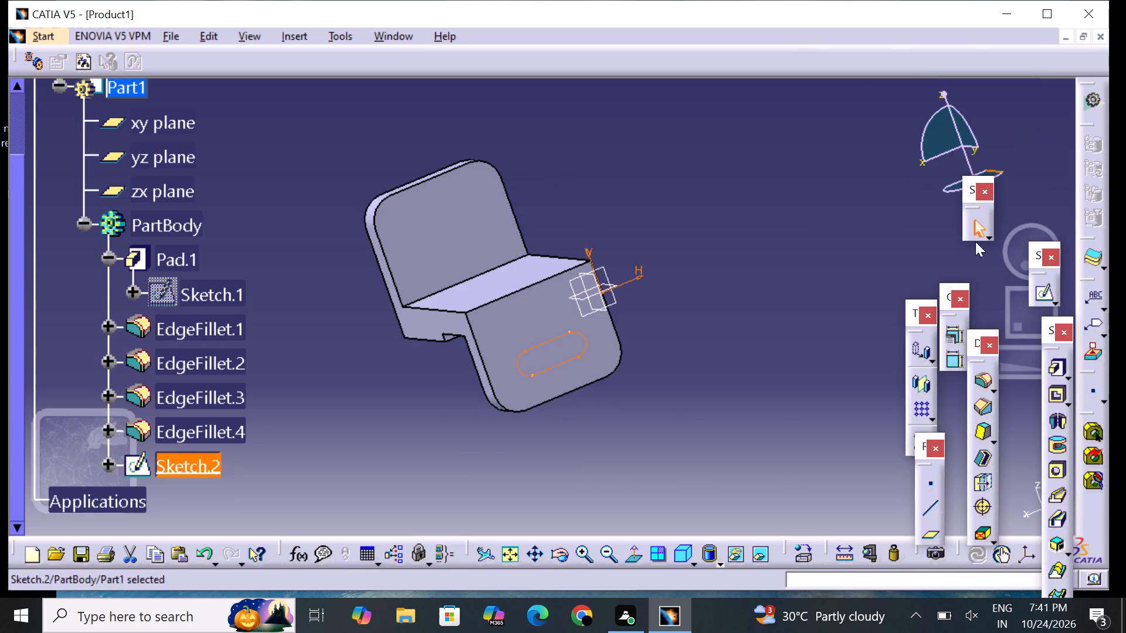
Cut the trimmed slot sketch through the downward leg as a Pocket with the Up to last limit.
left_click(1055, 397)
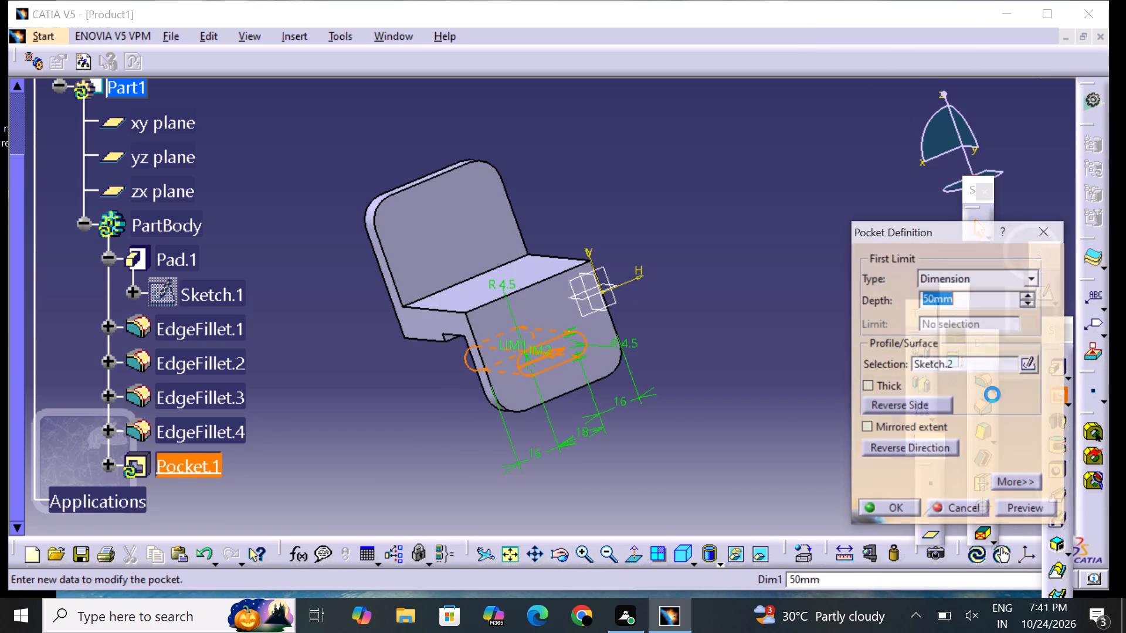
left_click(973, 275)
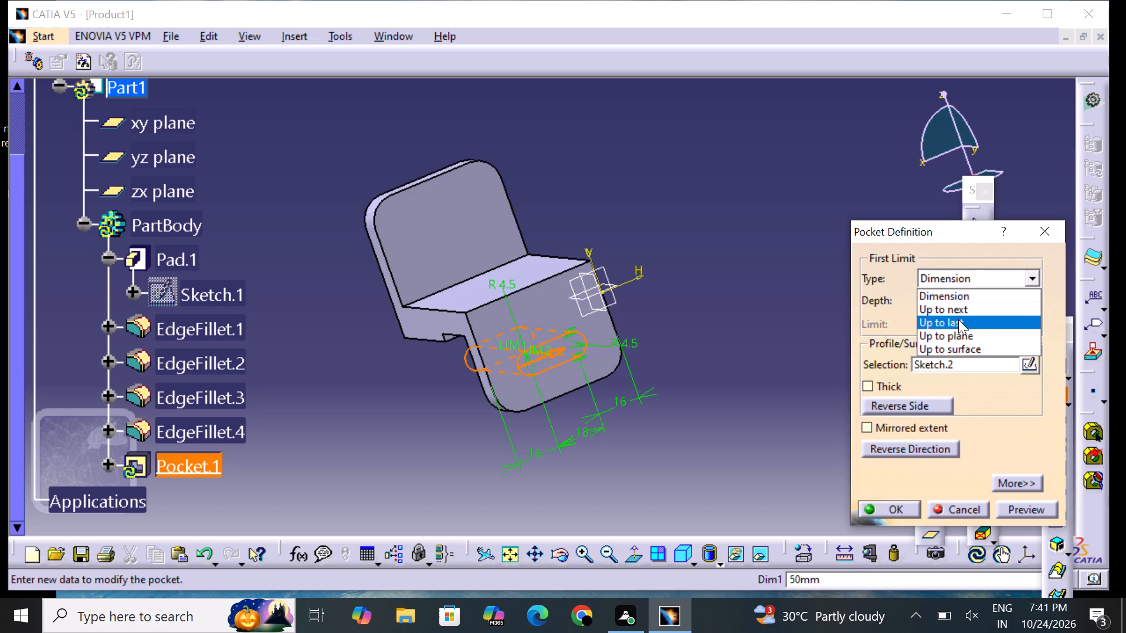
left_click(958, 319)
left_click(1018, 508)
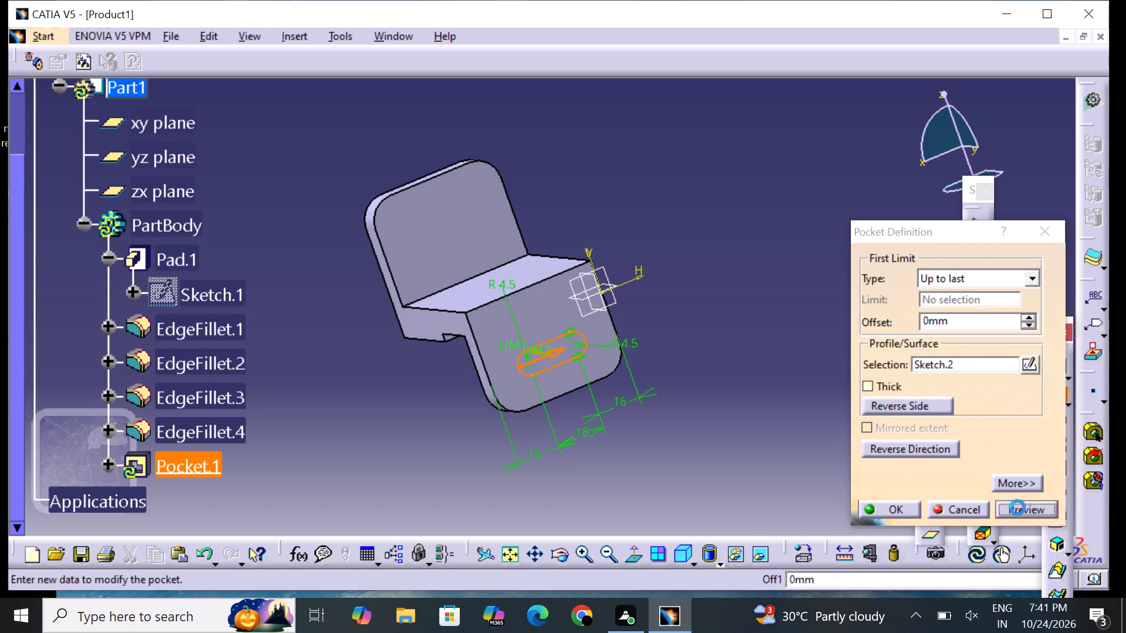
left_click(910, 508)
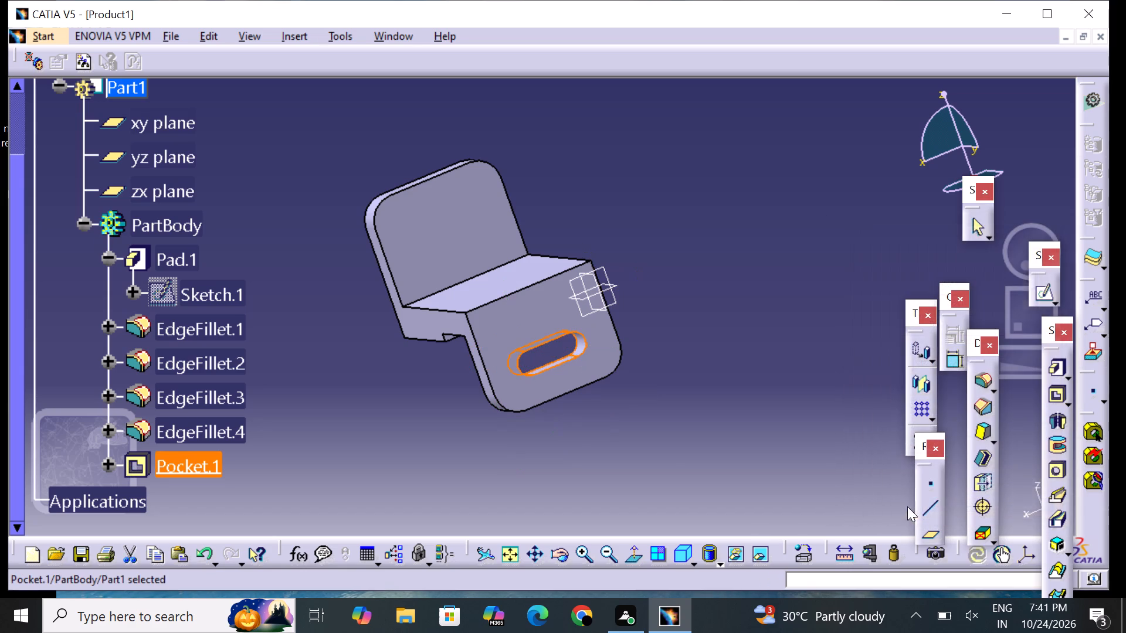
left_click(791, 357)
Examine the bracket and its slot cut from several angles.
middle_click_drag(762, 307, 664, 407)
right_click_drag(762, 307, 666, 407)
middle_click_drag(411, 226, 412, 229)
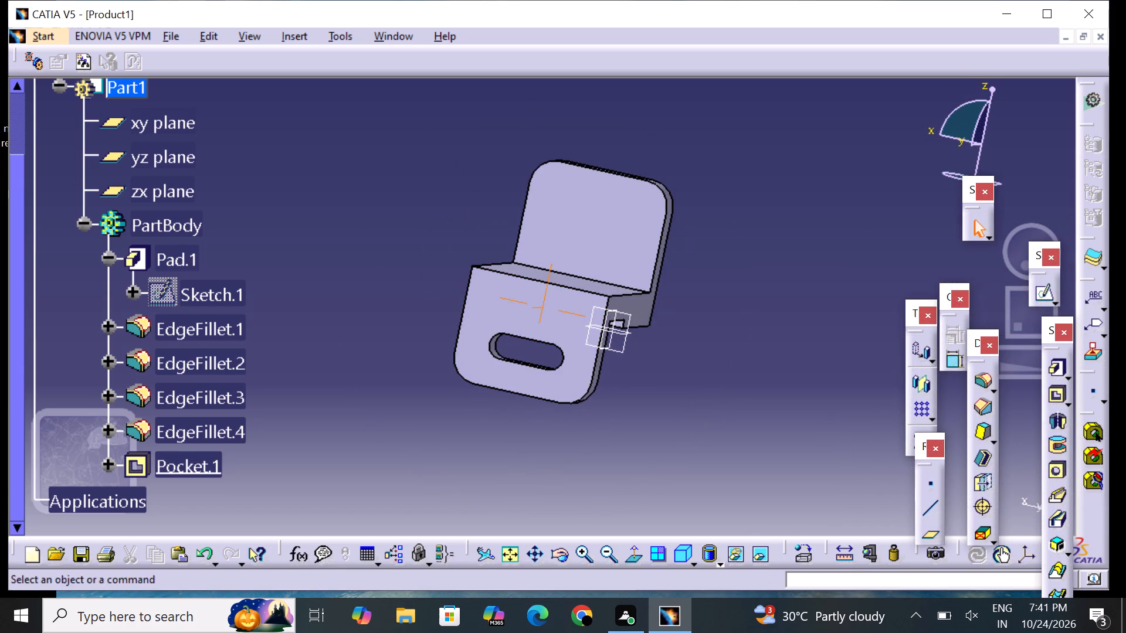
middle_click_drag(412, 229, 554, 363)
right_click_drag(415, 250, 520, 368)
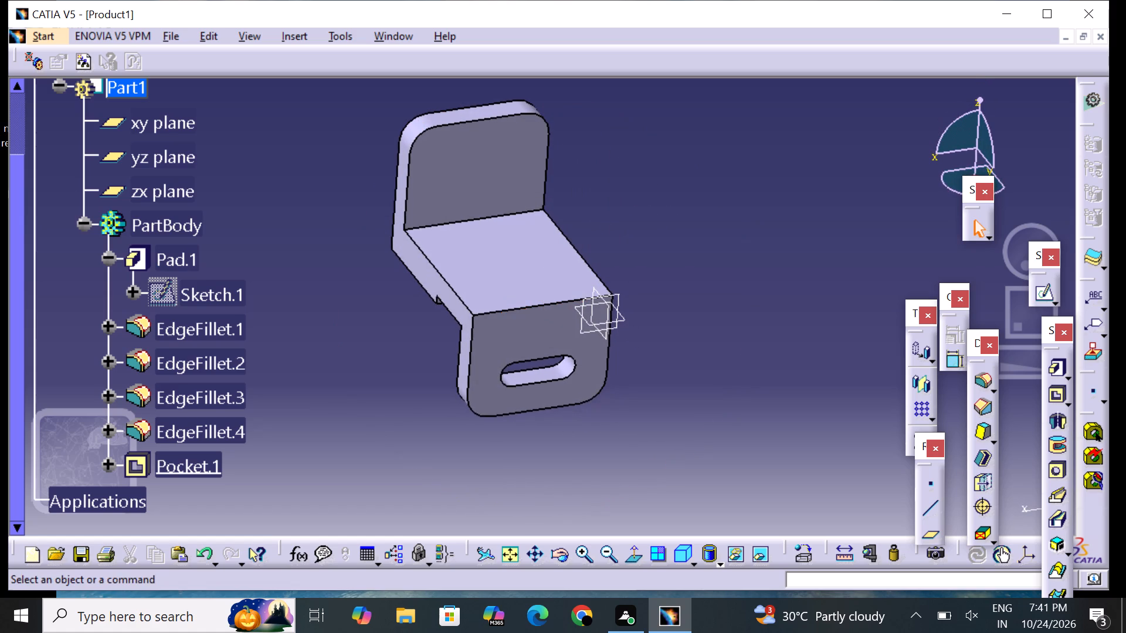
middle_click_drag(454, 284, 534, 320)
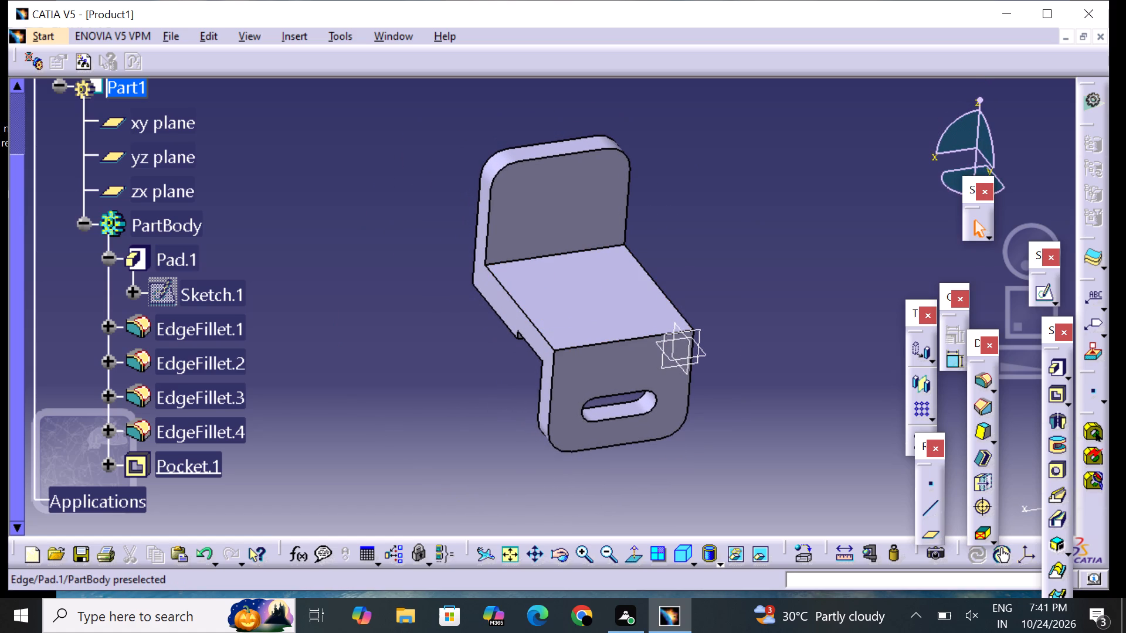
middle_click_drag(748, 276, 712, 291)
right_click_drag(752, 277, 712, 291)
middle_click_drag(779, 288, 798, 257)
right_click_drag(786, 288, 798, 257)
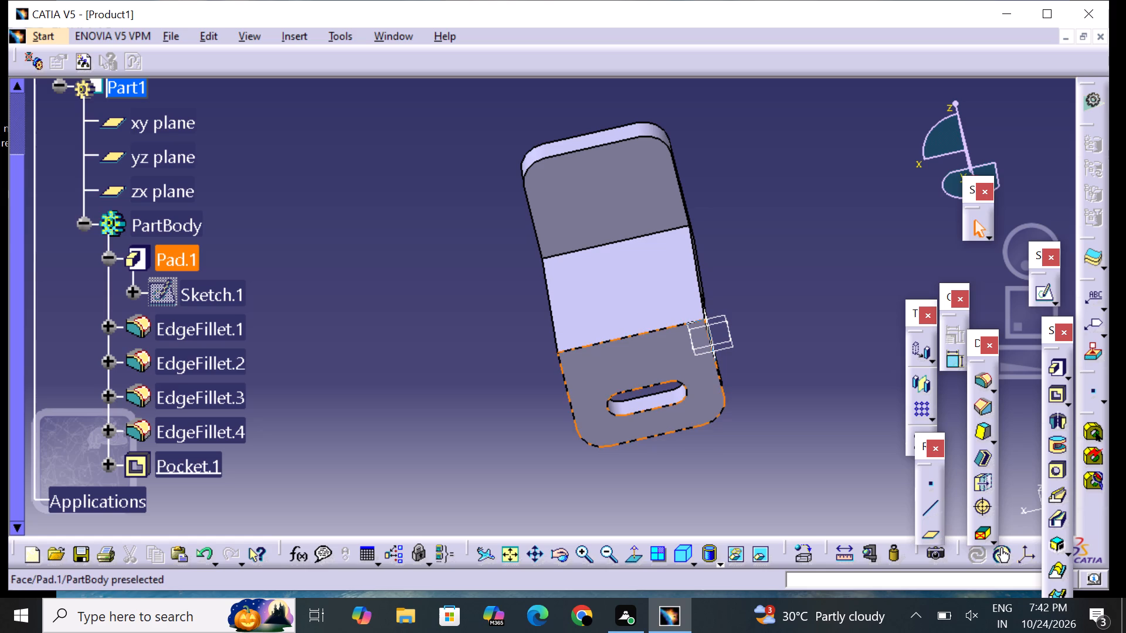
middle_click_drag(650, 480, 663, 452)
right_click_drag(655, 480, 663, 452)
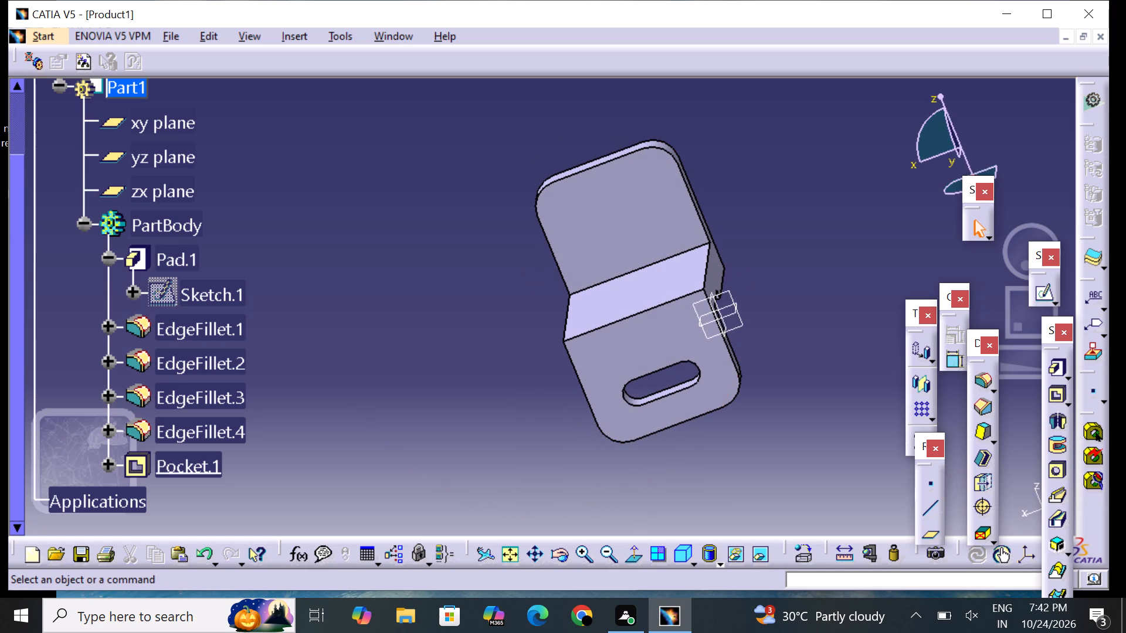
middle_click_drag(498, 380, 631, 338)
right_click_drag(498, 379, 631, 338)
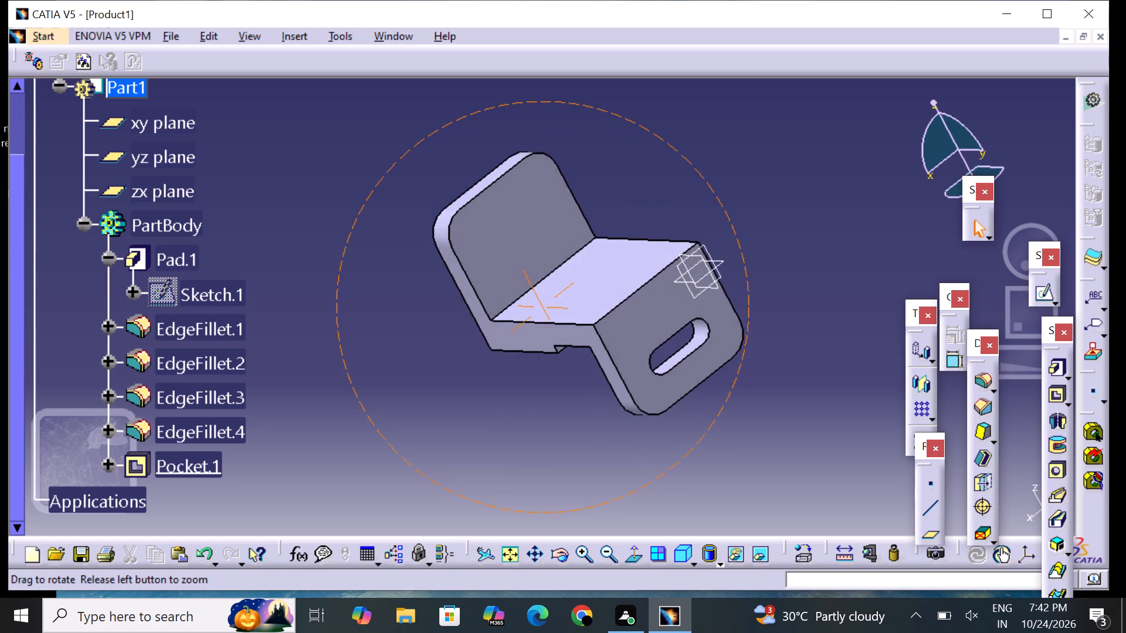
middle_click_drag(631, 338, 617, 376)
right_click_drag(631, 338, 616, 377)
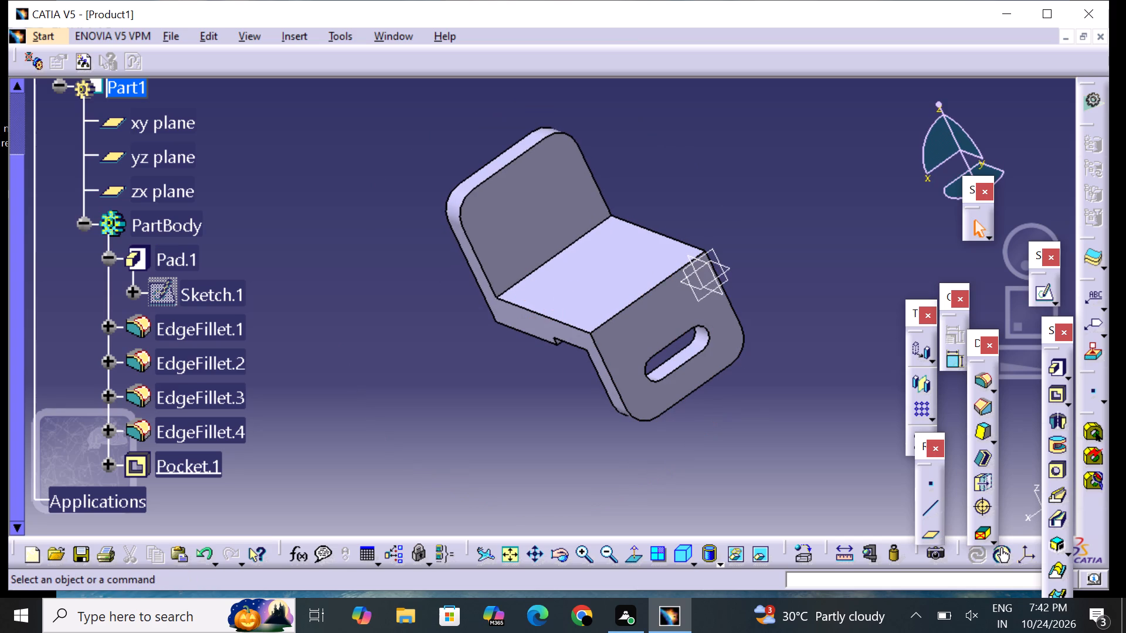
Start a sketch on the upright leg's front face and draw a circle of about 10 mm radius centred at H -40, V 30 mm.
left_click(540, 202)
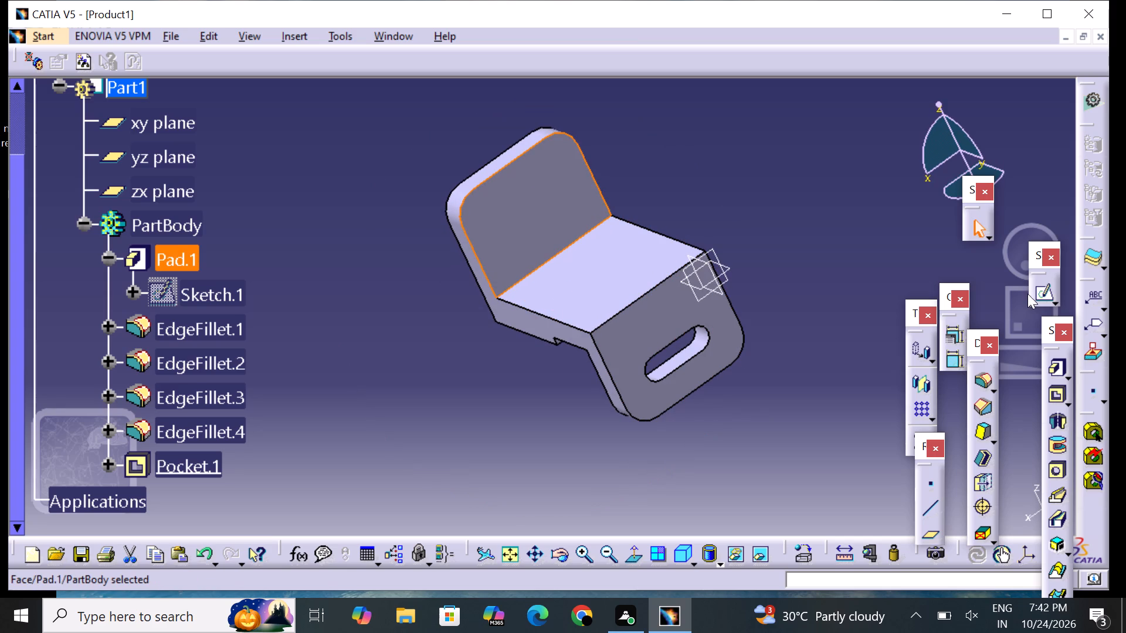
left_click(1043, 288)
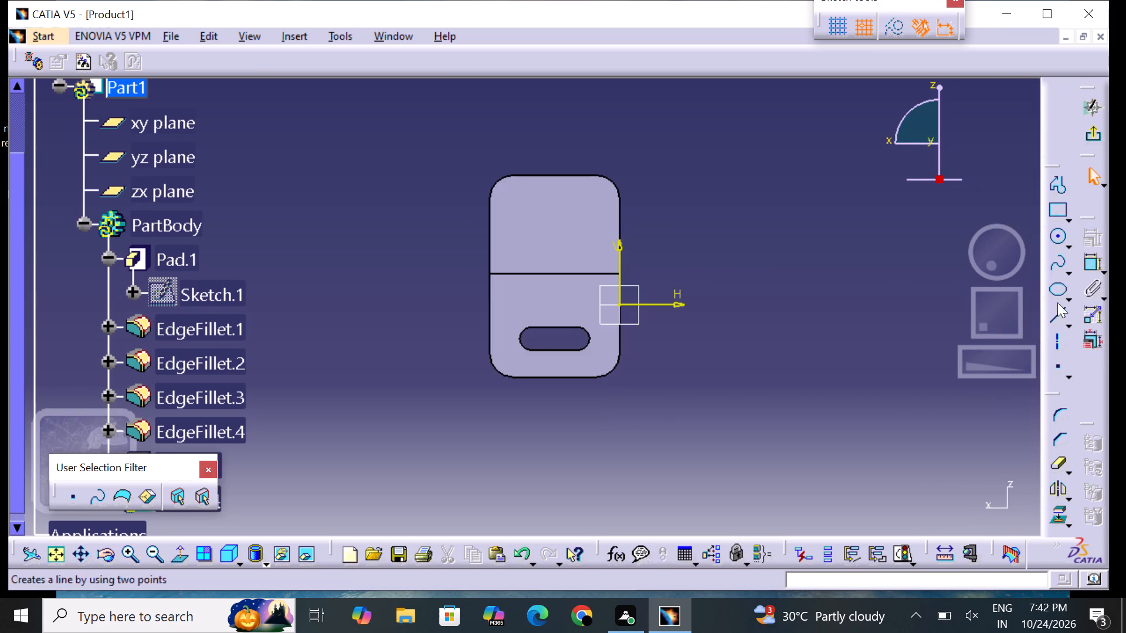
left_click(1054, 239)
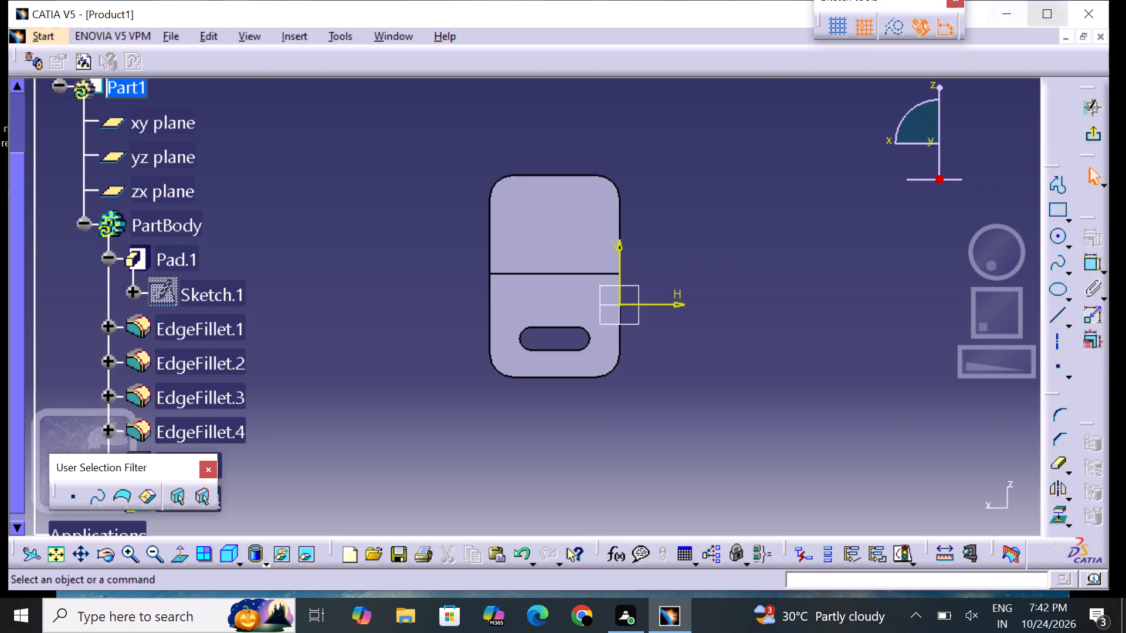
double_click(755, 261)
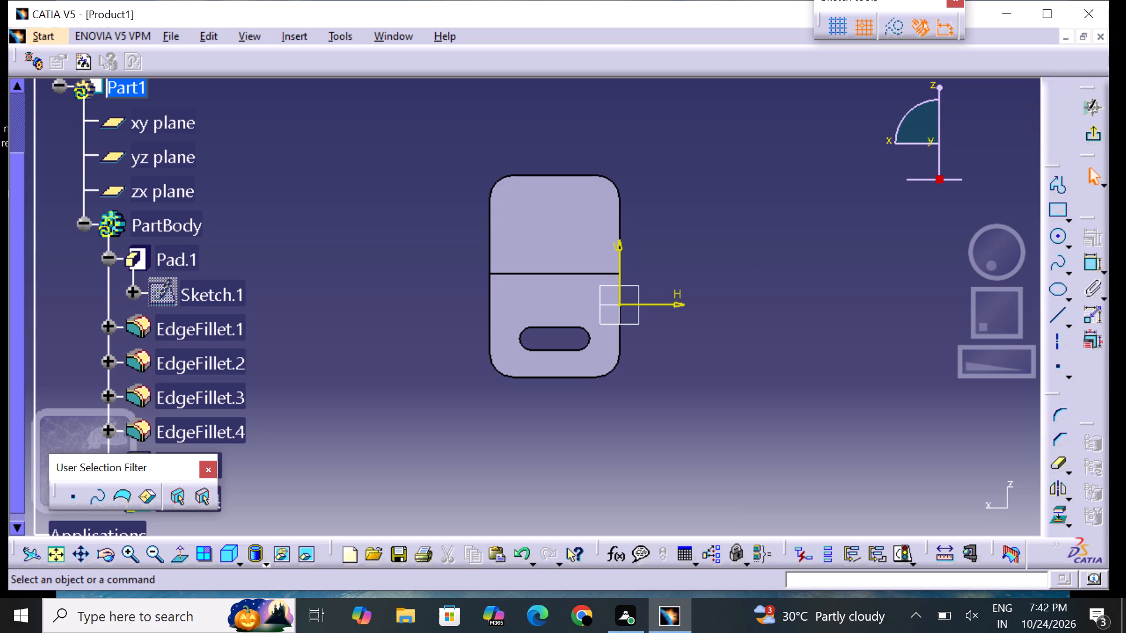
left_click(1060, 241)
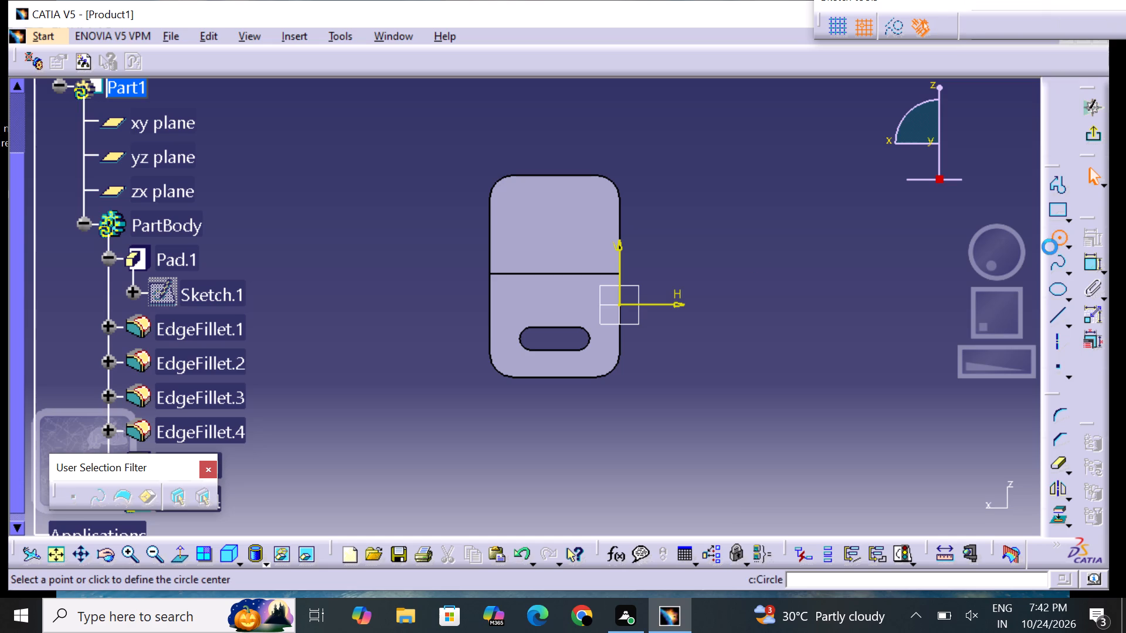
left_click(525, 218)
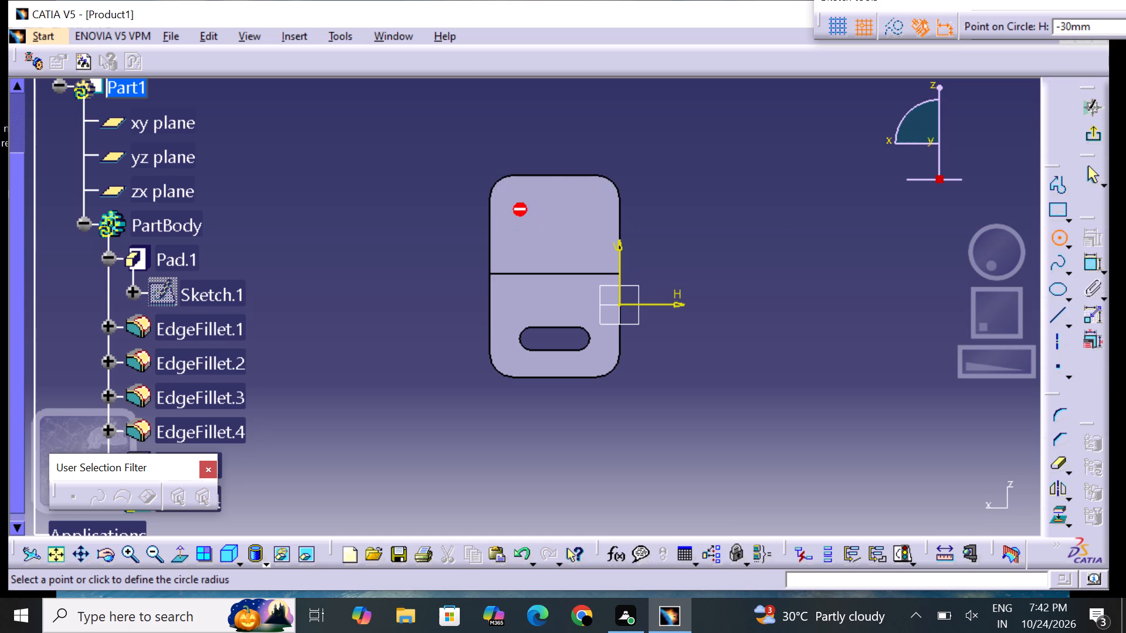
left_click(517, 228)
triple_click(518, 228)
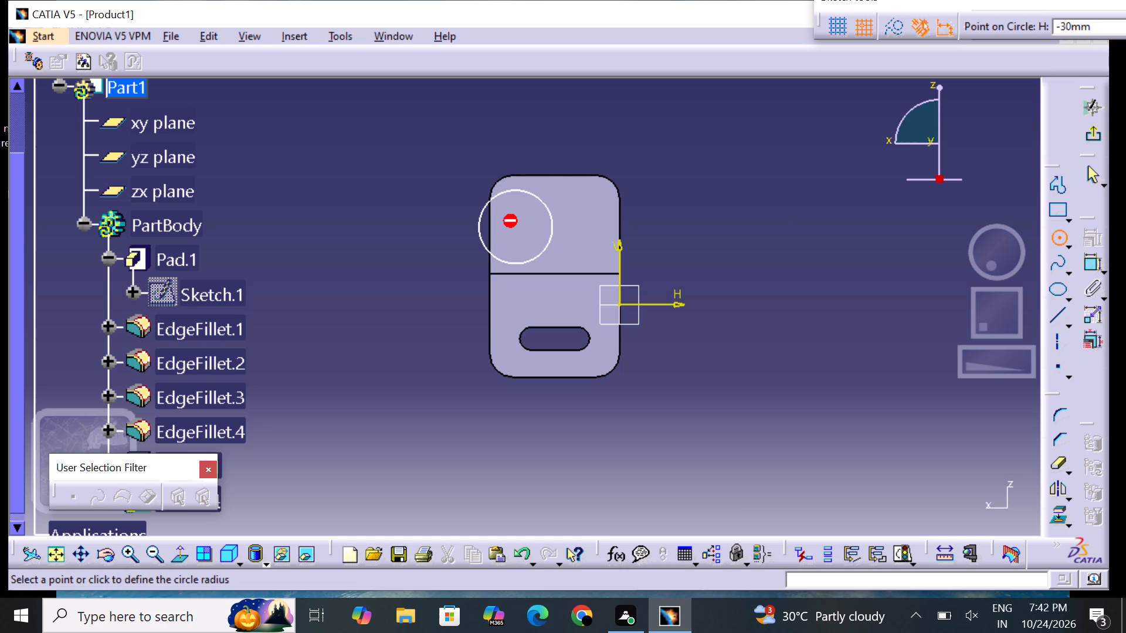
double_click(520, 228)
left_click_drag(524, 227, 535, 225)
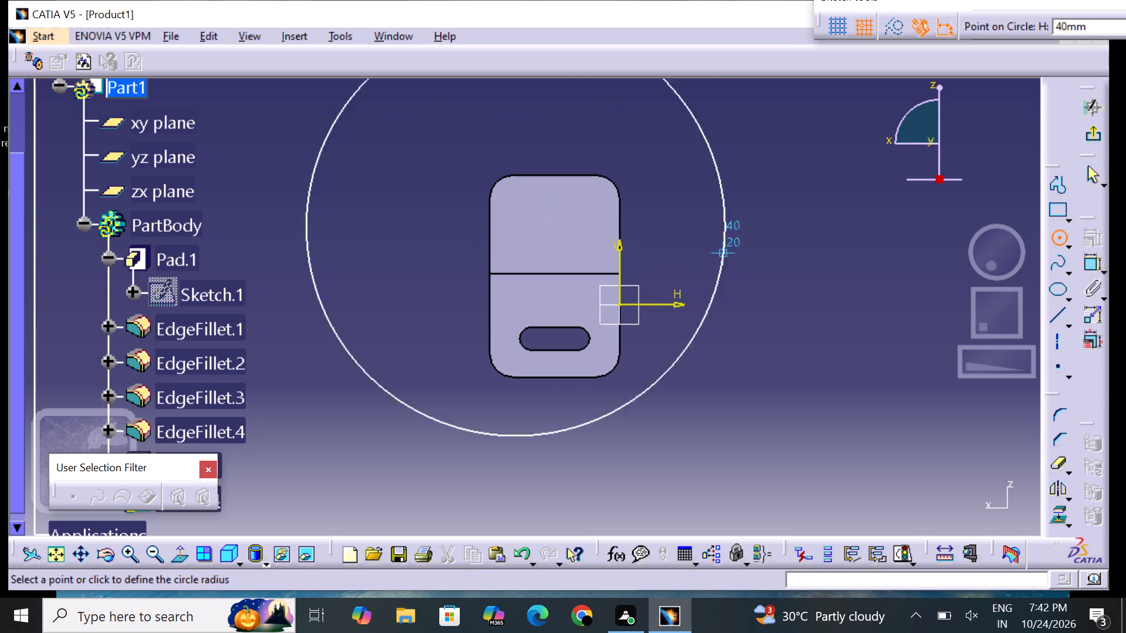
left_click(525, 213)
left_click(820, 233)
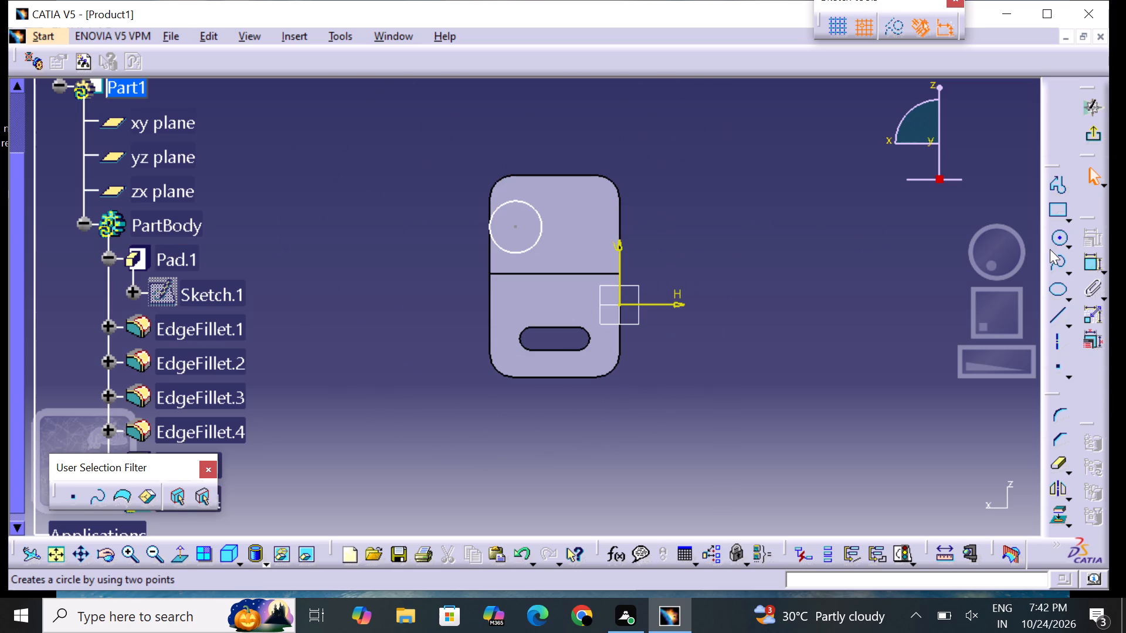
Draw a second circle of about 10 mm radius beside the first, centred at H -10, V 30 mm.
left_click(1054, 246)
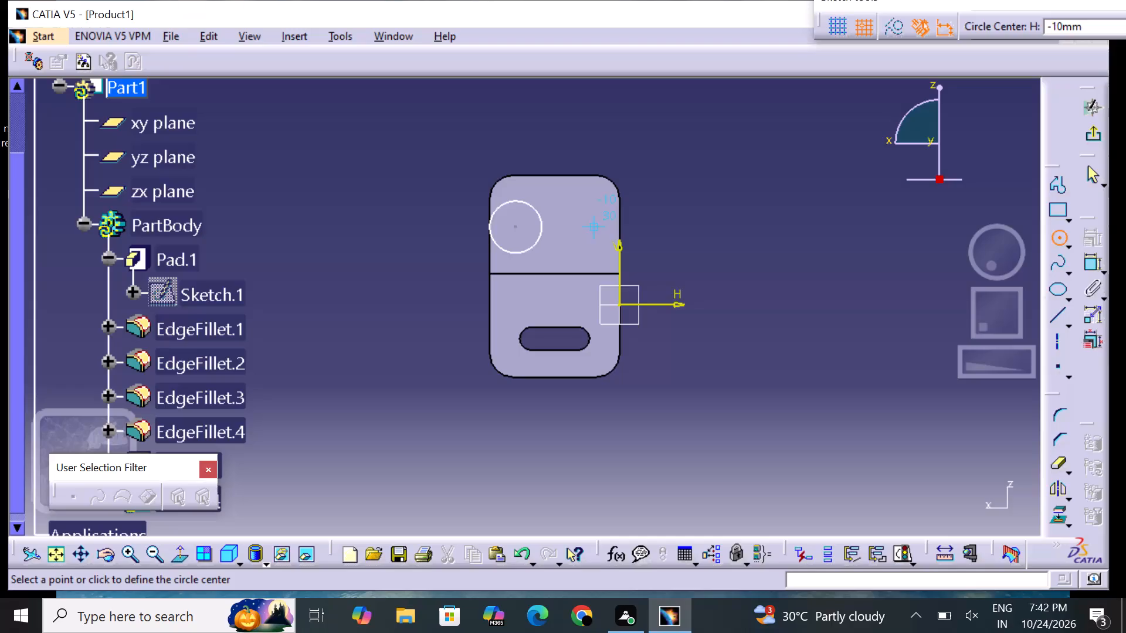
left_click(598, 226)
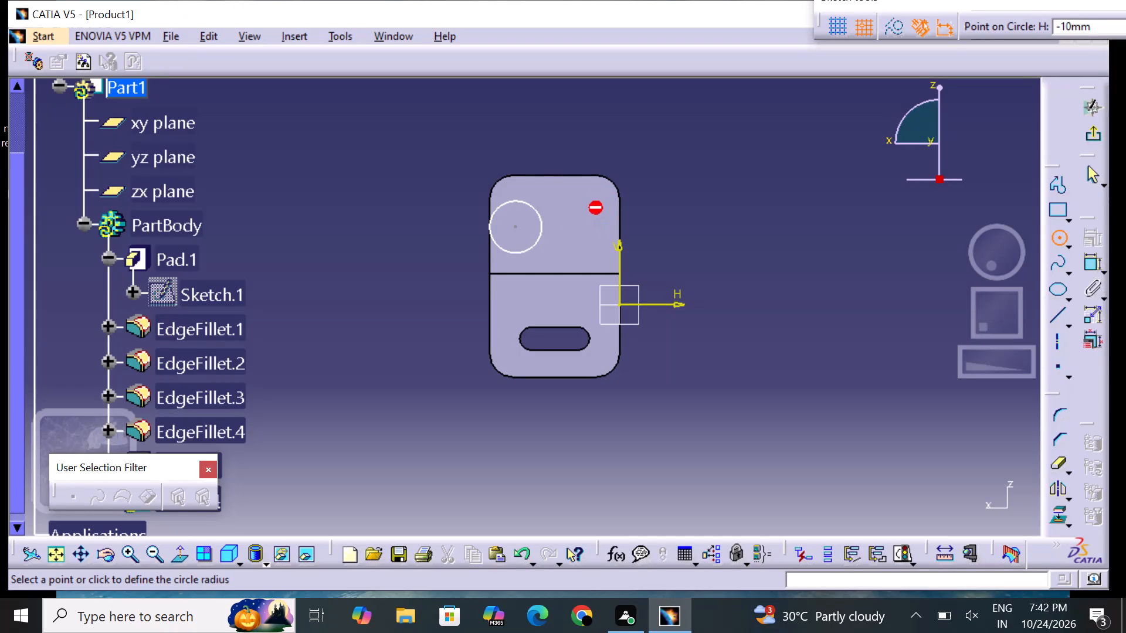
left_click(606, 208)
left_click(607, 208)
left_click(747, 239)
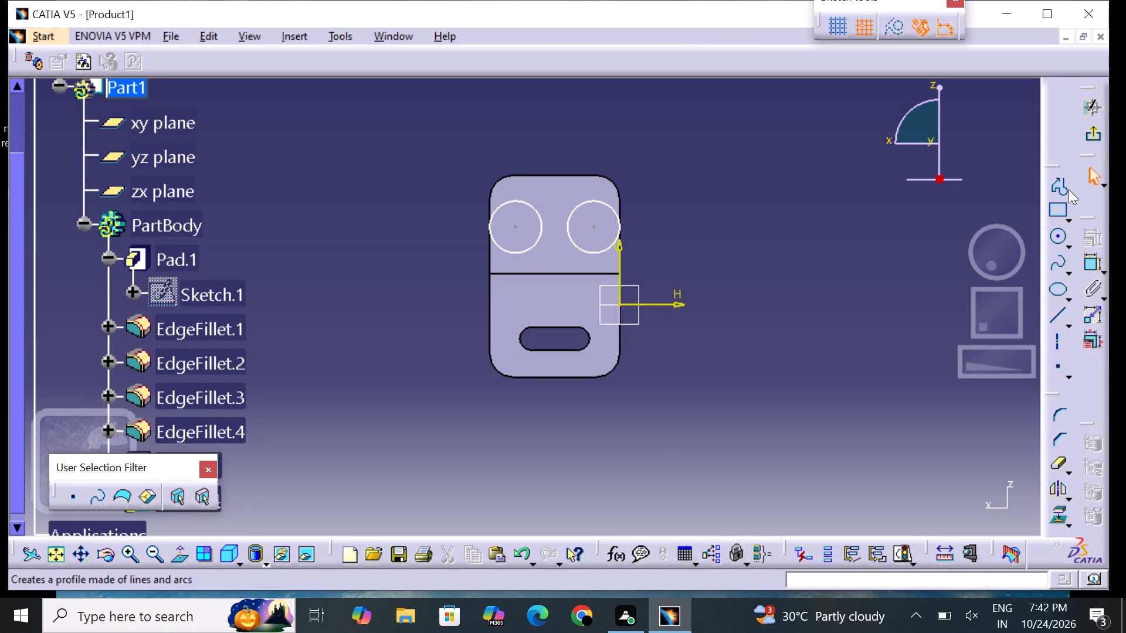
Dimension the radius of the first circle, the one farther from the sketch origin.
left_click(1090, 264)
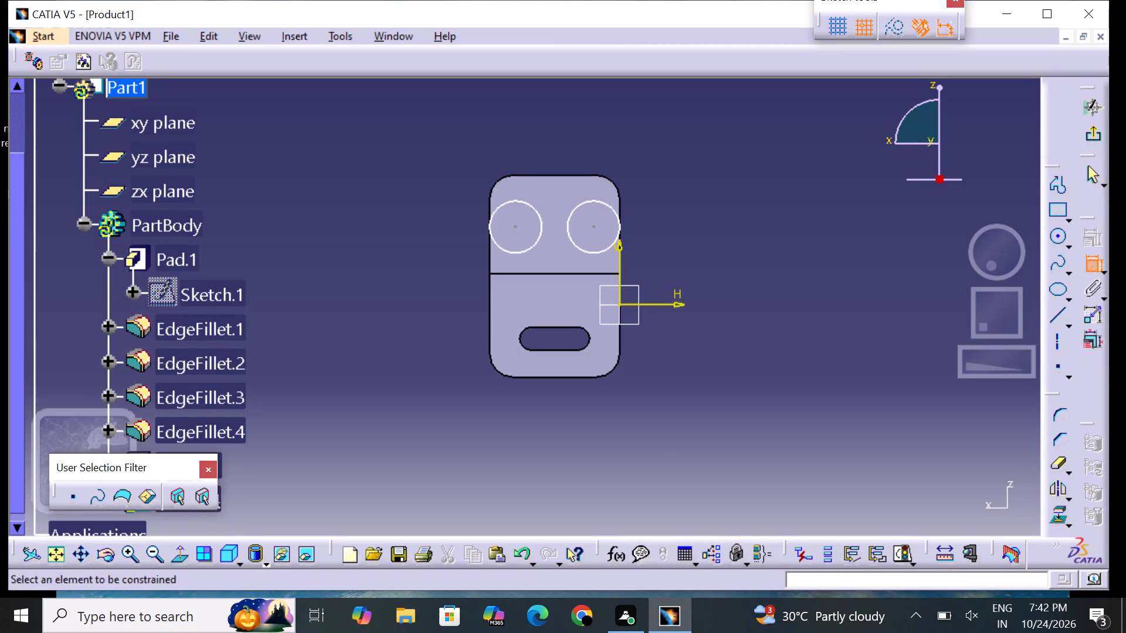
left_click(507, 203)
left_click(443, 198)
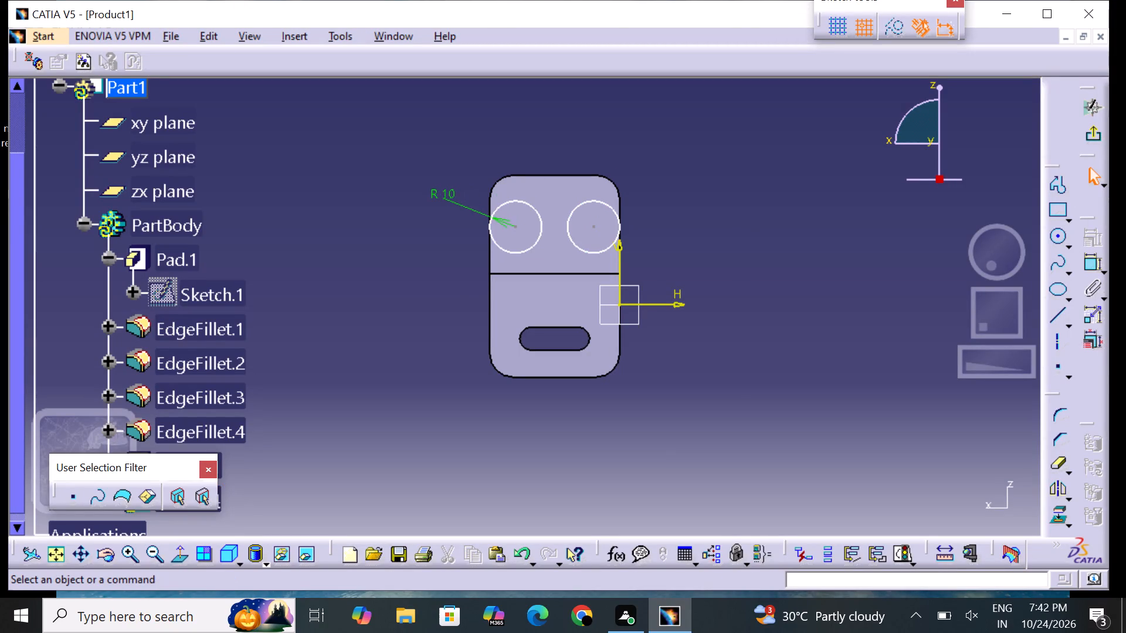
Switch the first circle's radius dimension to a diameter and set it to 9 mm.
double_click(444, 192)
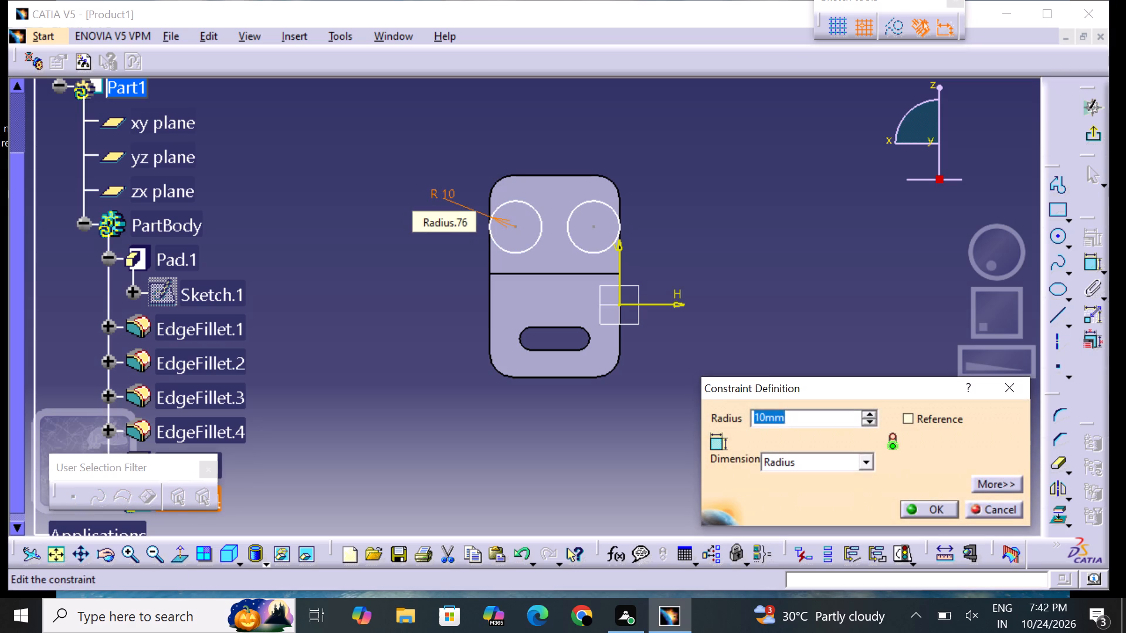
key("BackSpace")
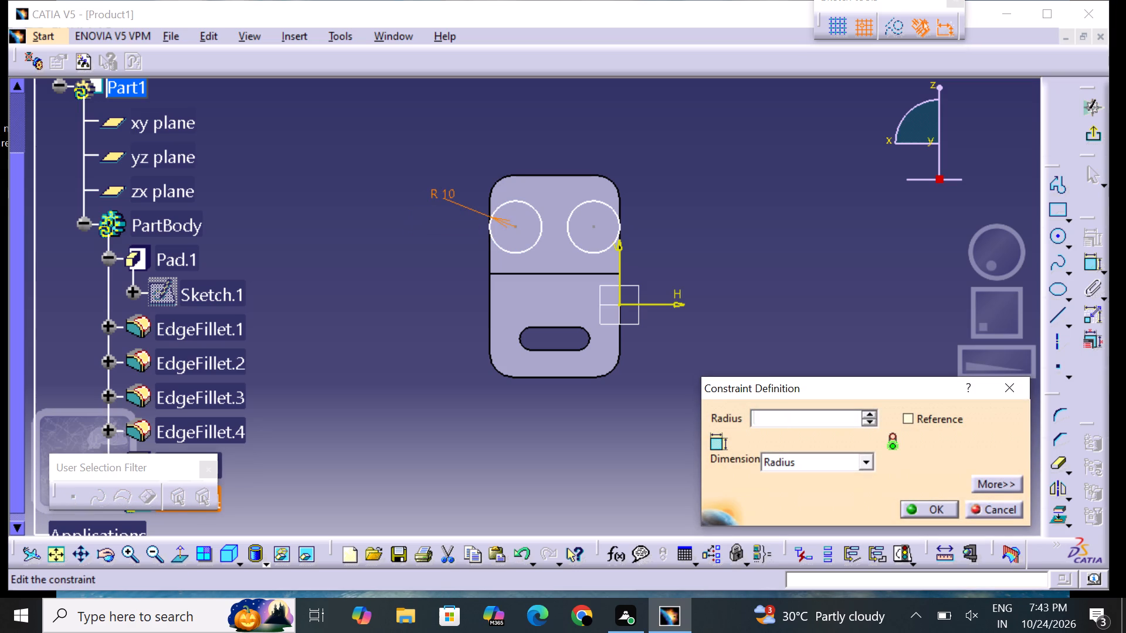
left_click(788, 457)
left_click(788, 489)
left_click(806, 415)
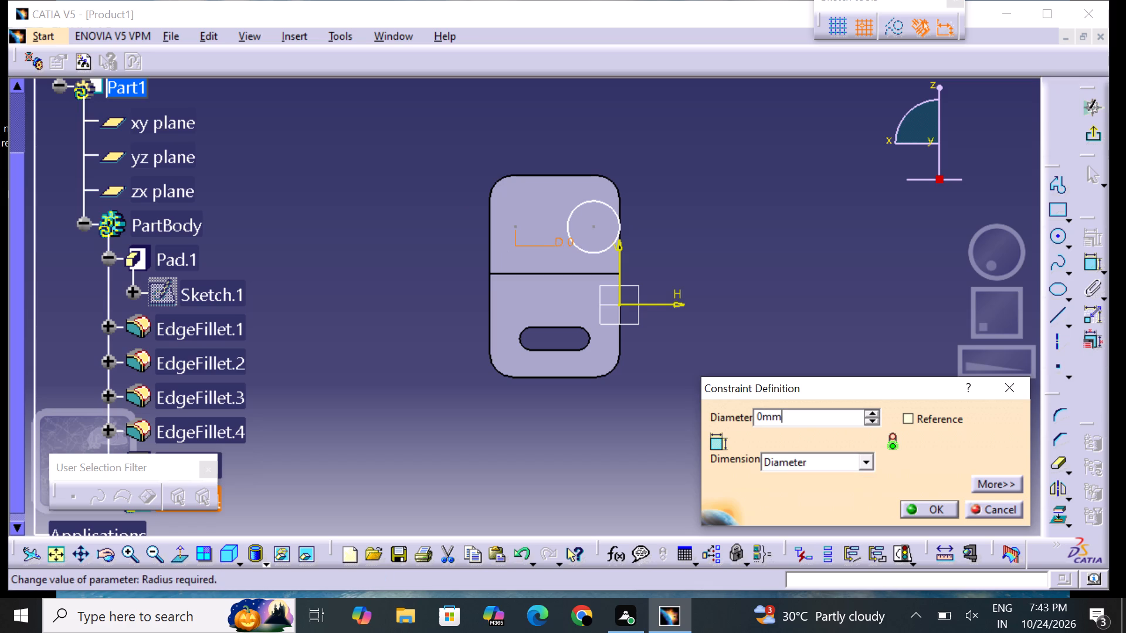
key("BackSpace")
key("BackSpace")
key("BackSpace")
key("BackSpace")
key("BackSpace")
key("BackSpace")
key("BackSpace")
key("BackSpace")
key("BackSpace")
key("BackSpace")
key("BackSpace")
key("BackSpace")
key("9")
key("Return")
left_click(876, 201)
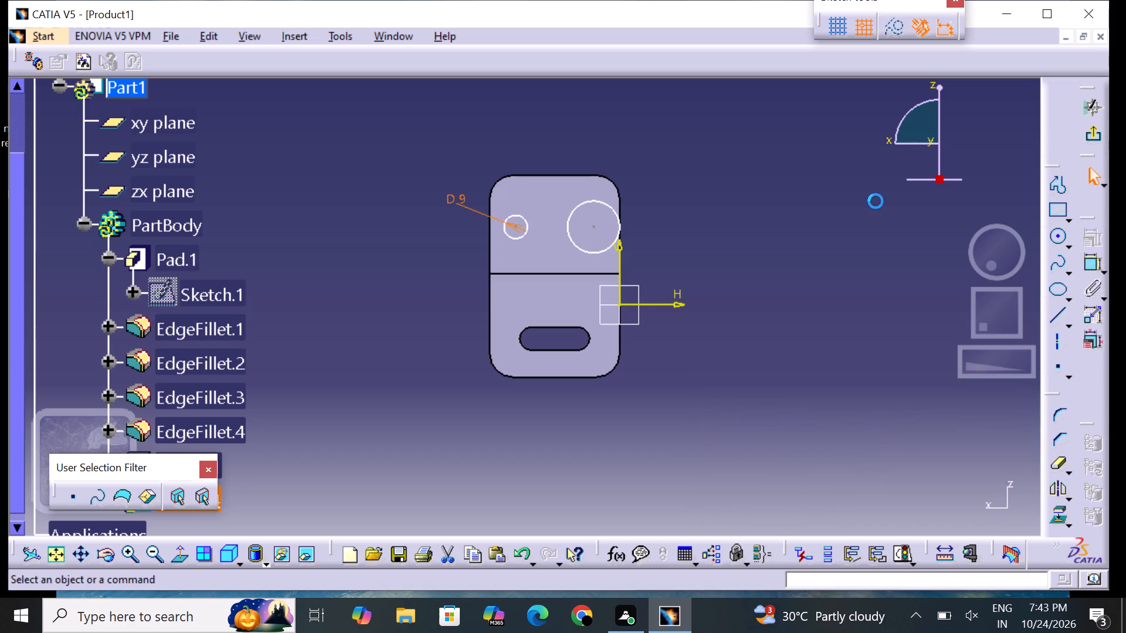
Dimension the second circle, the one nearer the sketch origin, with a diameter of 9 mm.
left_click(1091, 267)
left_click(611, 207)
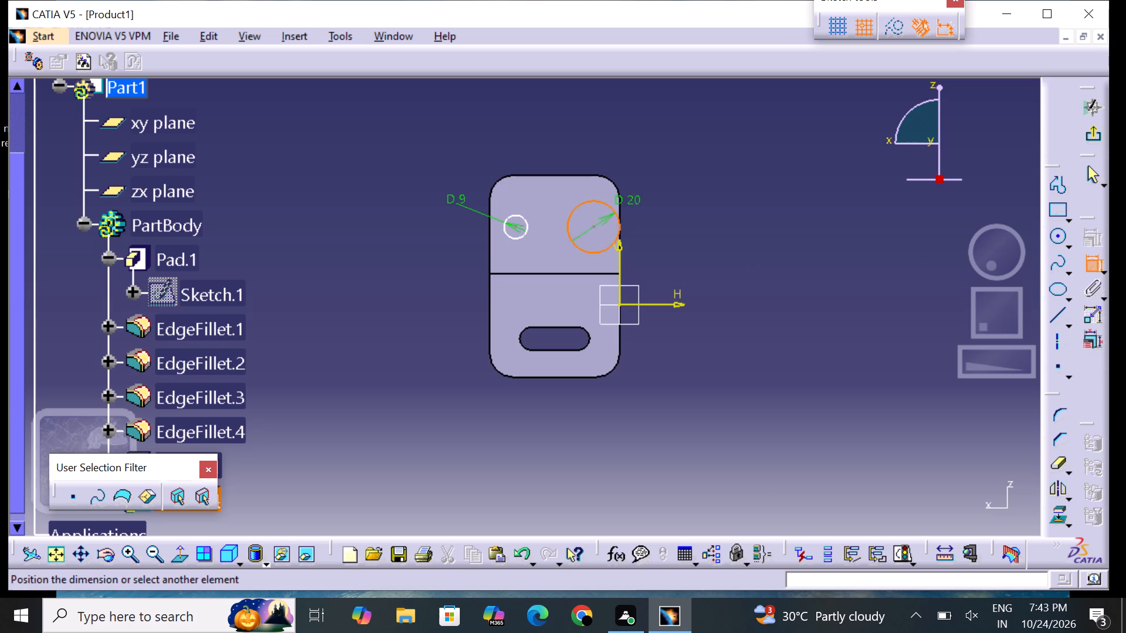
left_click(654, 210)
double_click(660, 207)
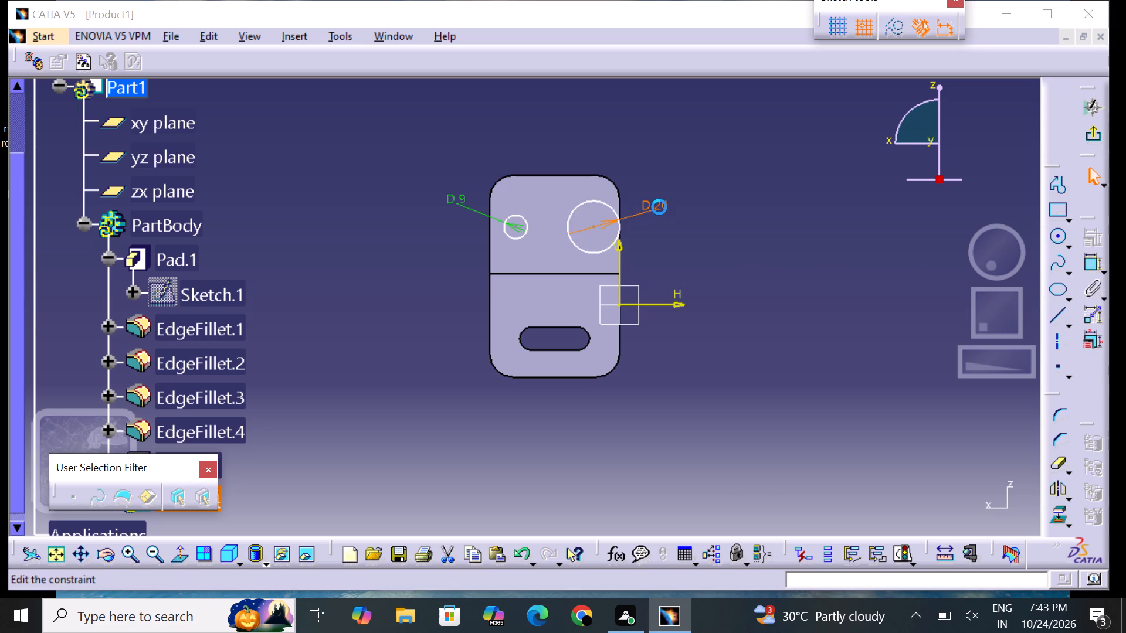
key("BackSpace")
key("9")
key("Return")
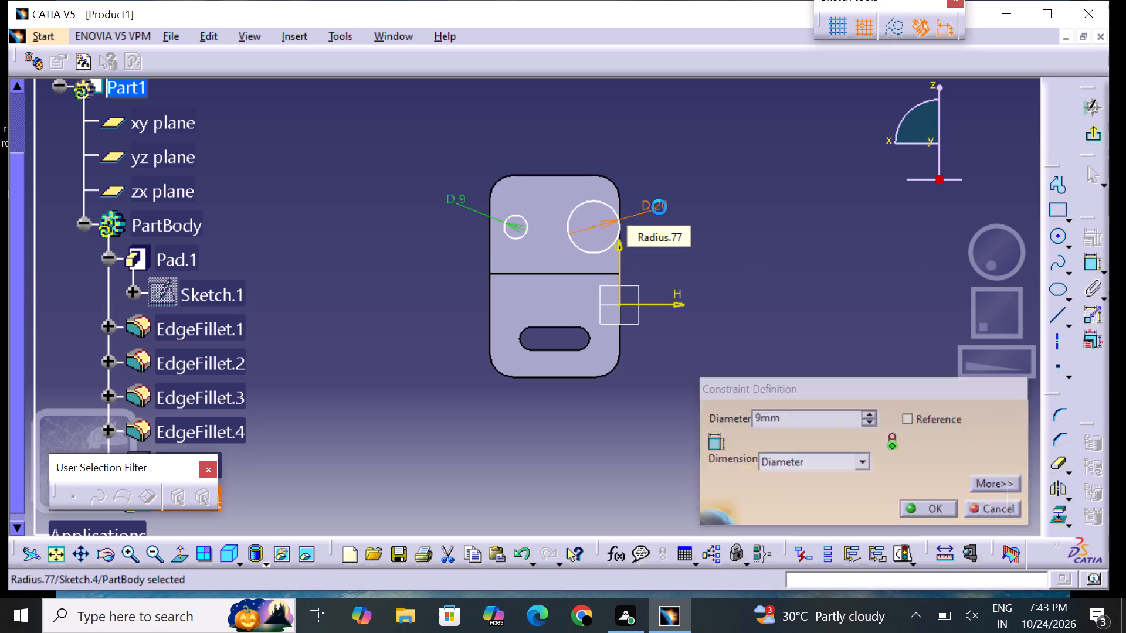
left_click(696, 256)
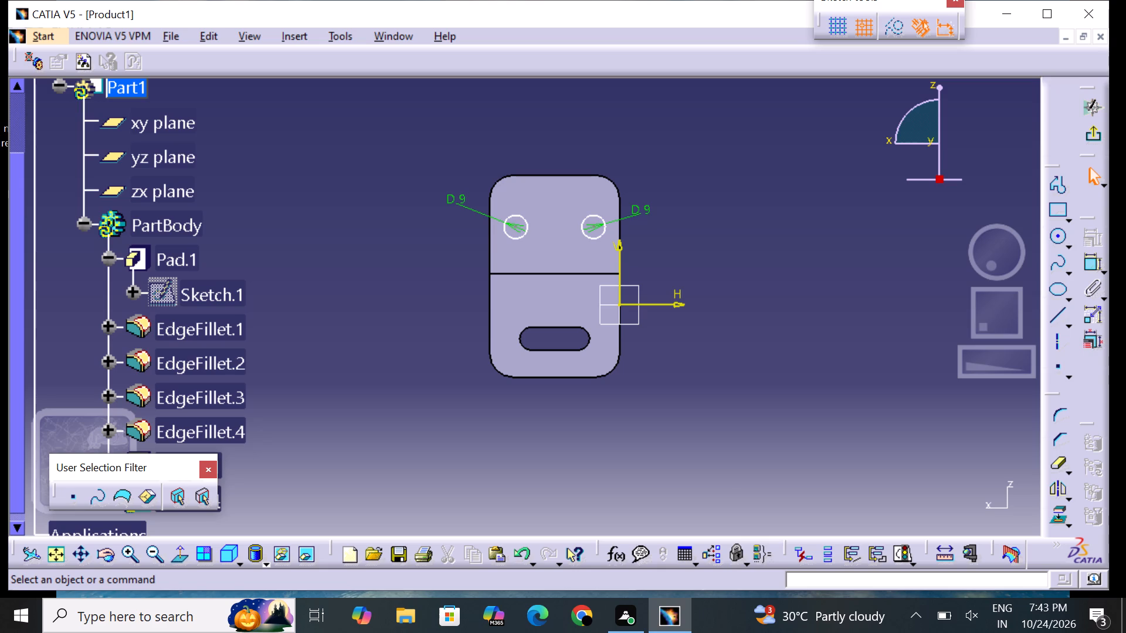
Dimension the first circle's centre from the upright leg's top edge and set the distance to 18 mm.
left_click(1096, 261)
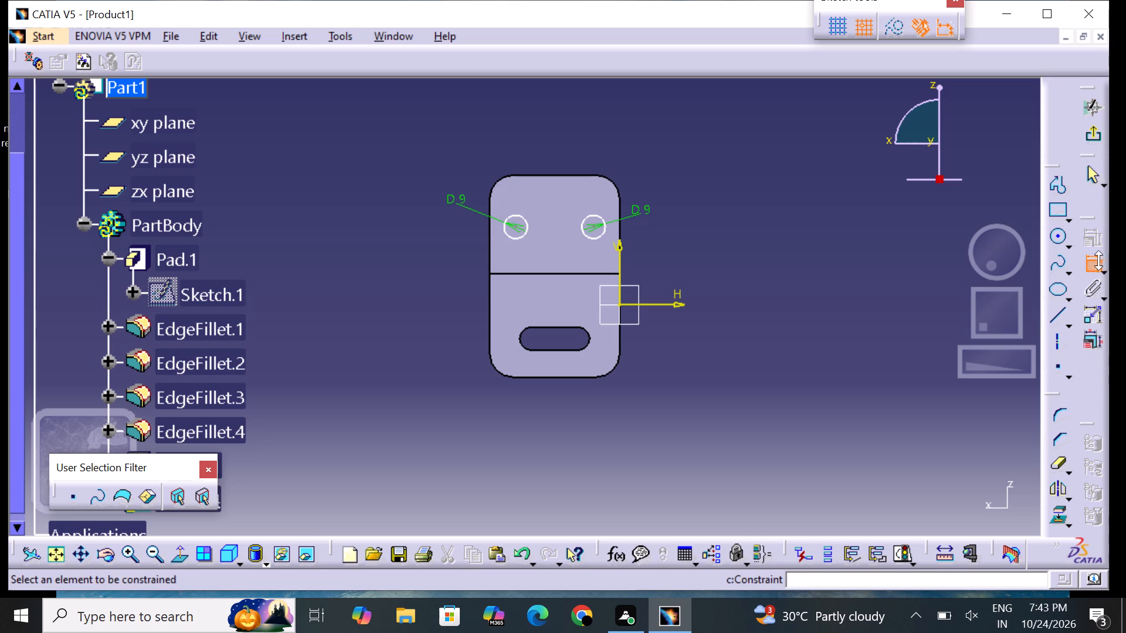
left_click(515, 225)
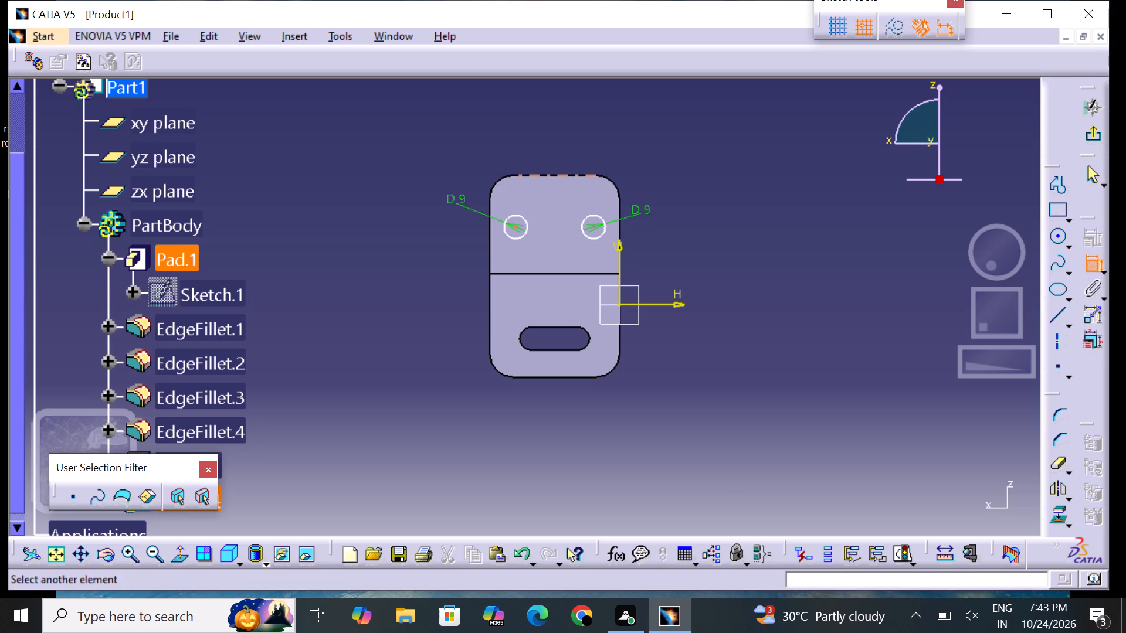
left_click(524, 176)
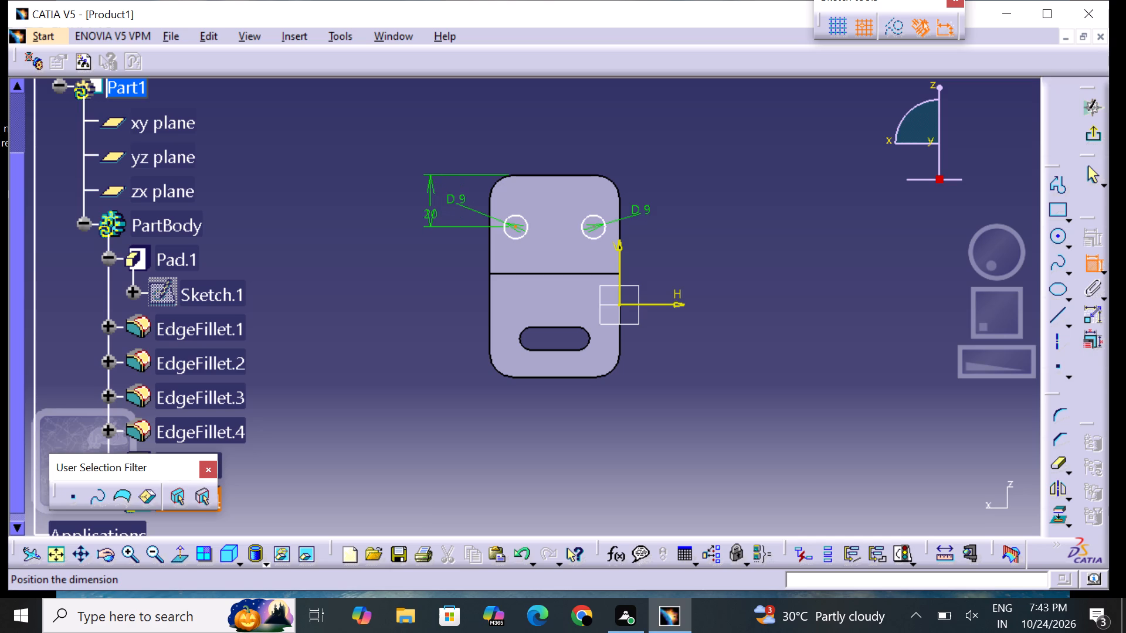
left_click(424, 203)
double_click(424, 200)
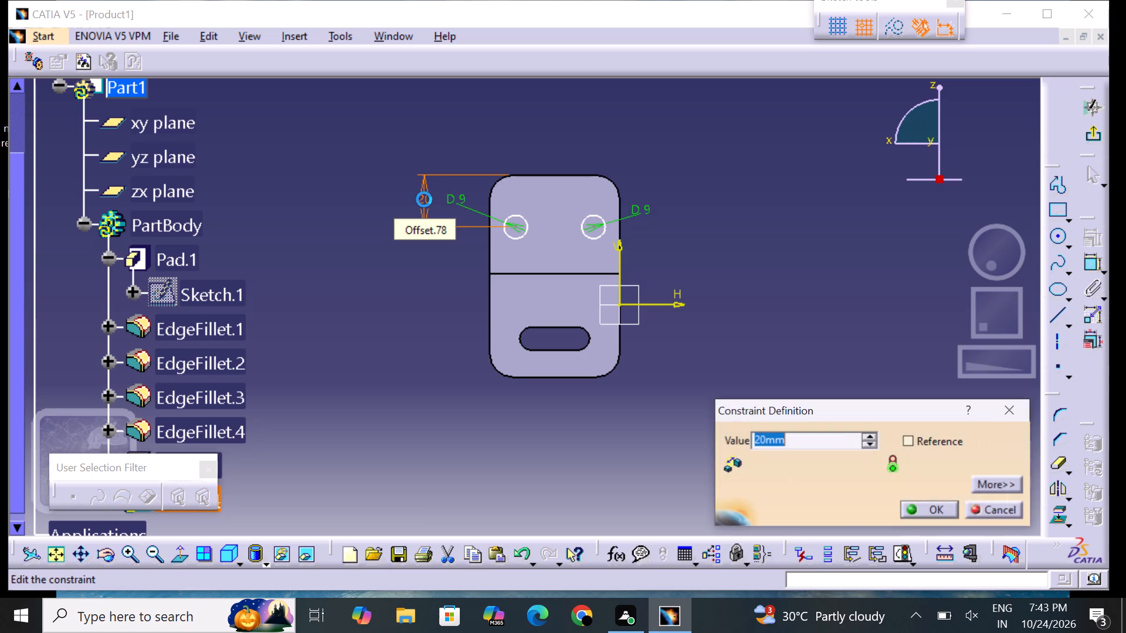
key("BackSpace")
type("18")
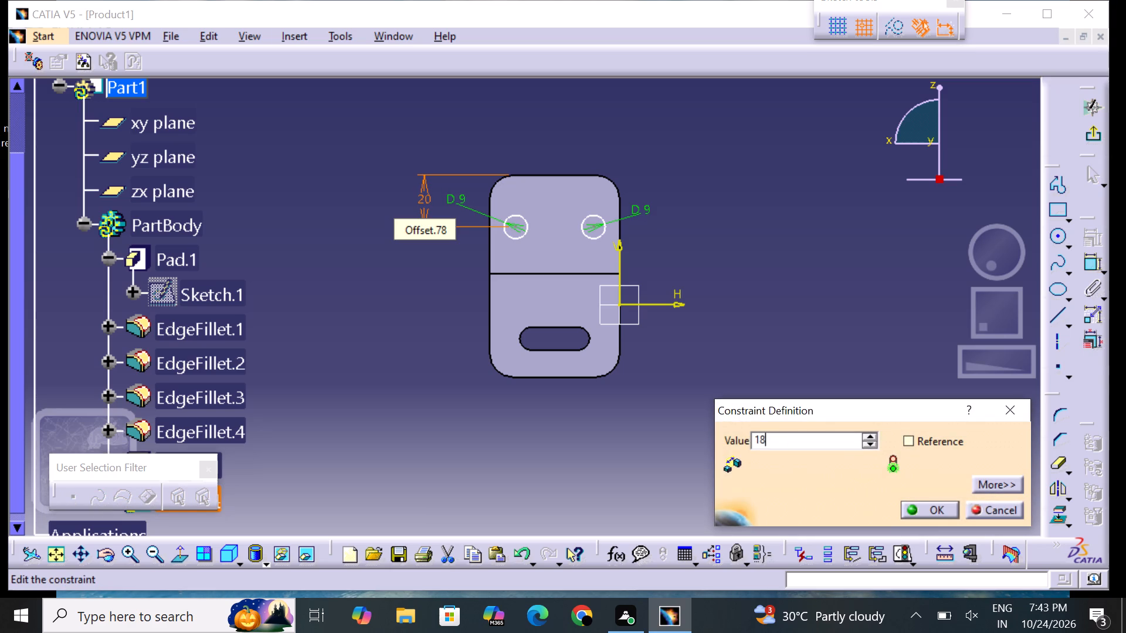
key("Return")
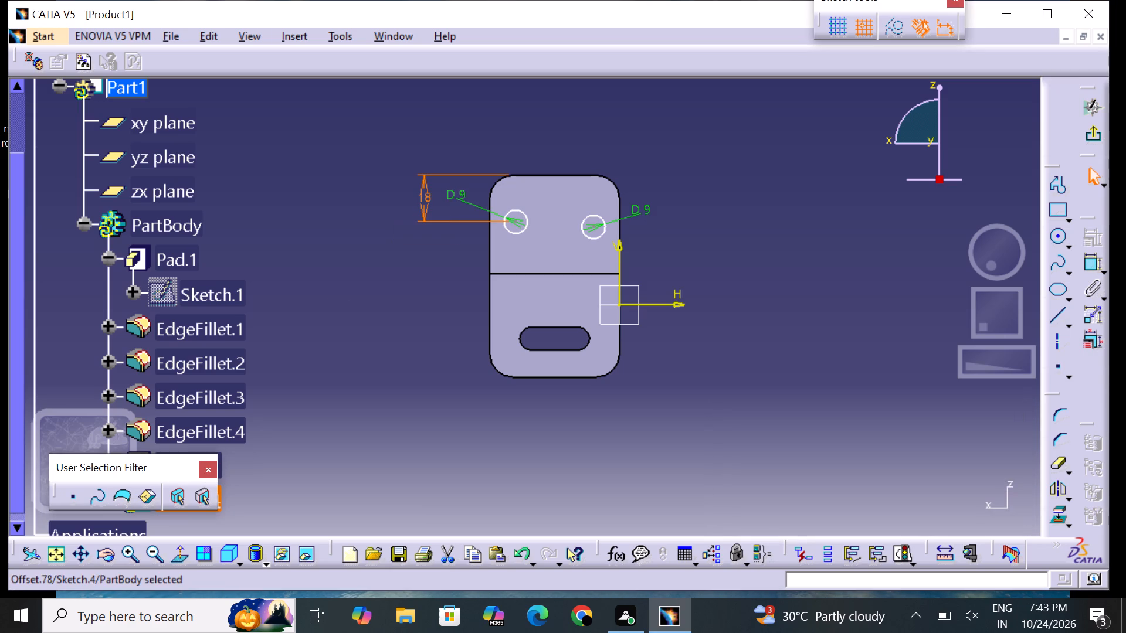
left_click(341, 295)
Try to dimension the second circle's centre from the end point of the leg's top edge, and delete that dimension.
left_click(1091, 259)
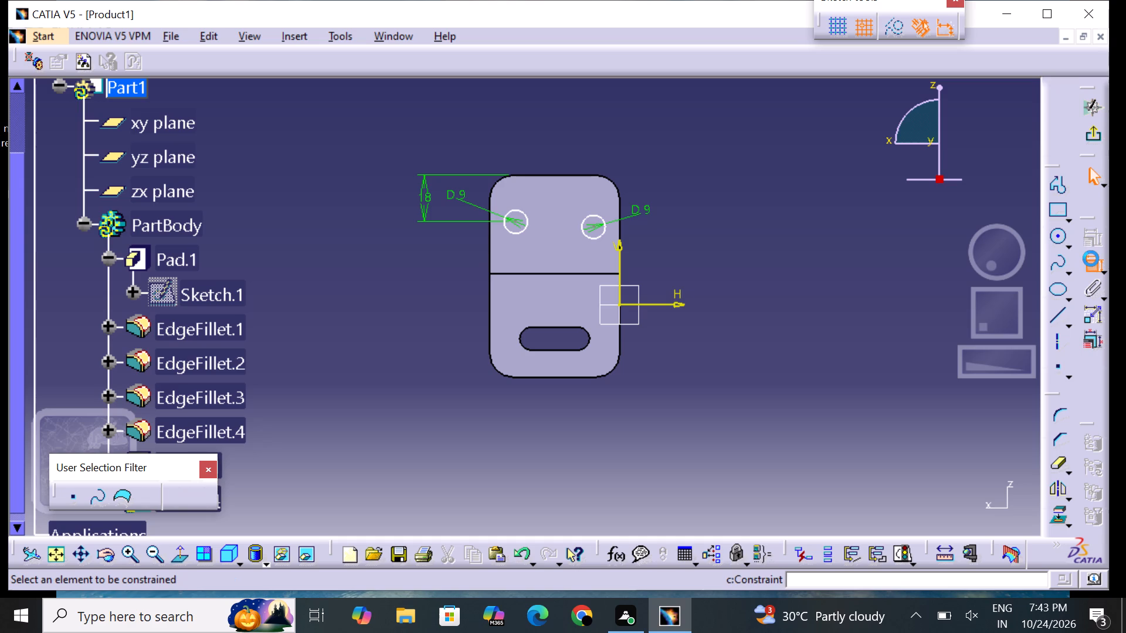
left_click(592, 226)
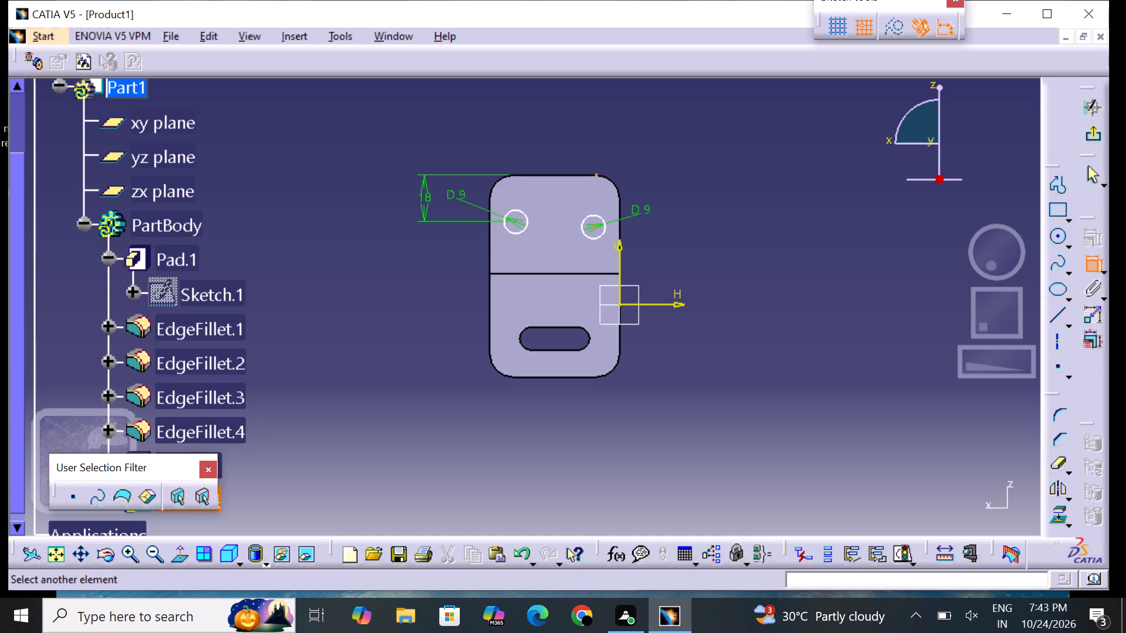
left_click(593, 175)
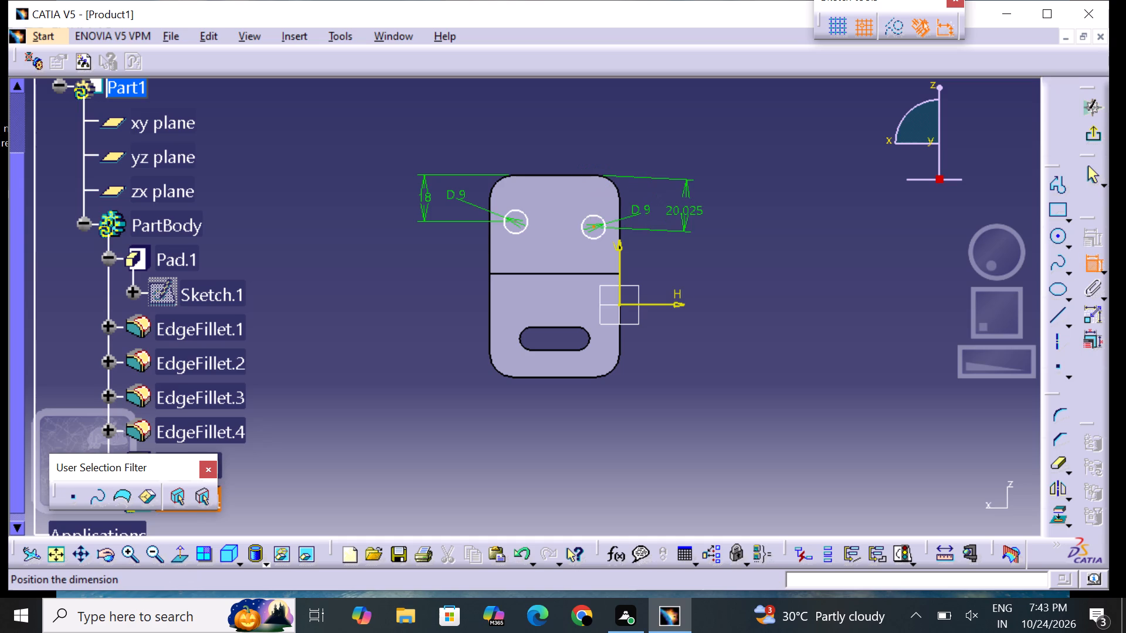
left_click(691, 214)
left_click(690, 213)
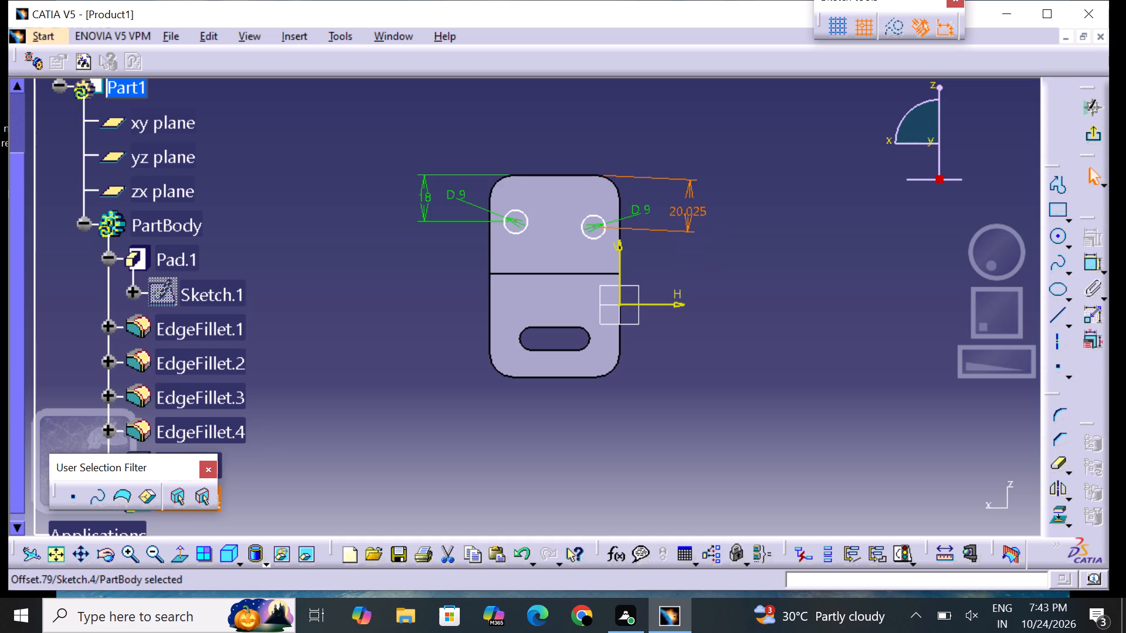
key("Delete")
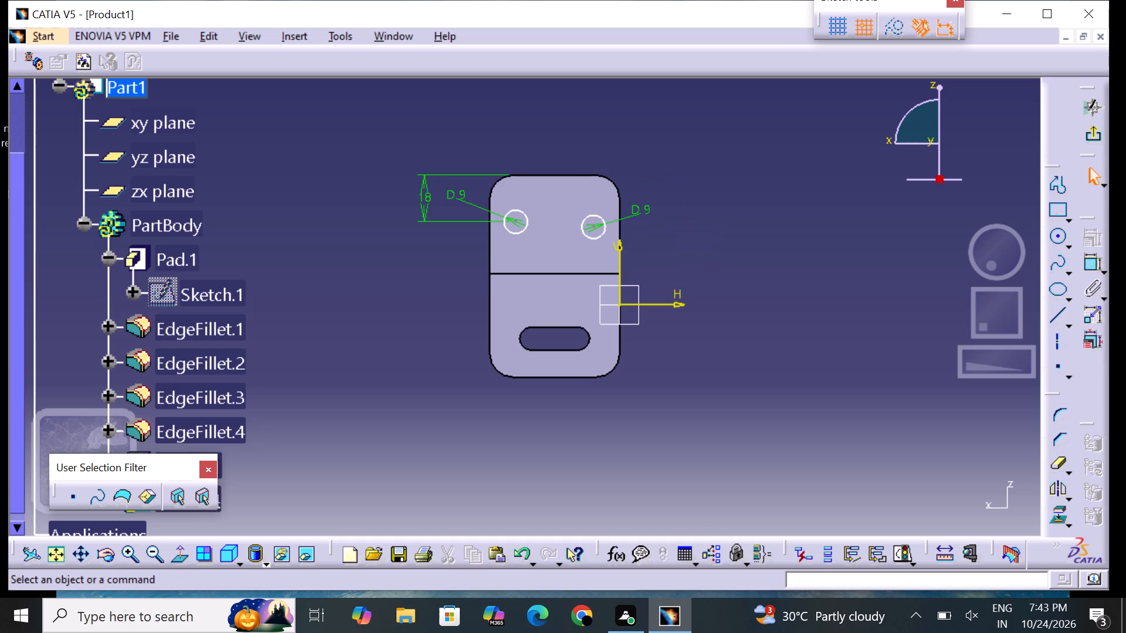
Dimension the second circle's centre from the upright leg's straight top edge and set the distance to 18 mm.
left_click(1088, 268)
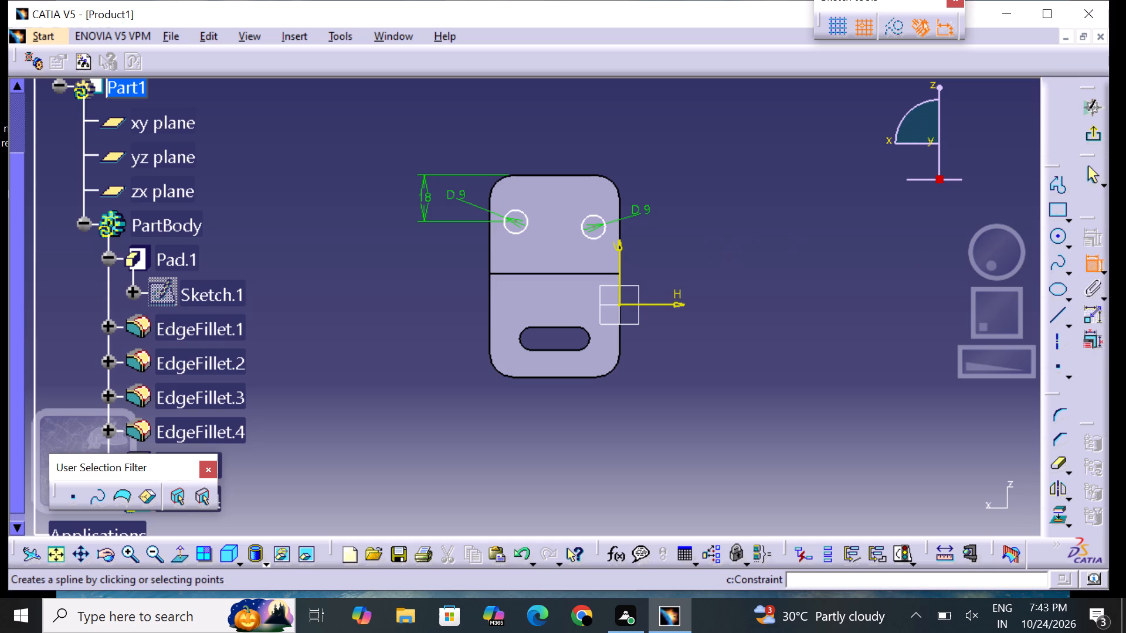
left_click(595, 226)
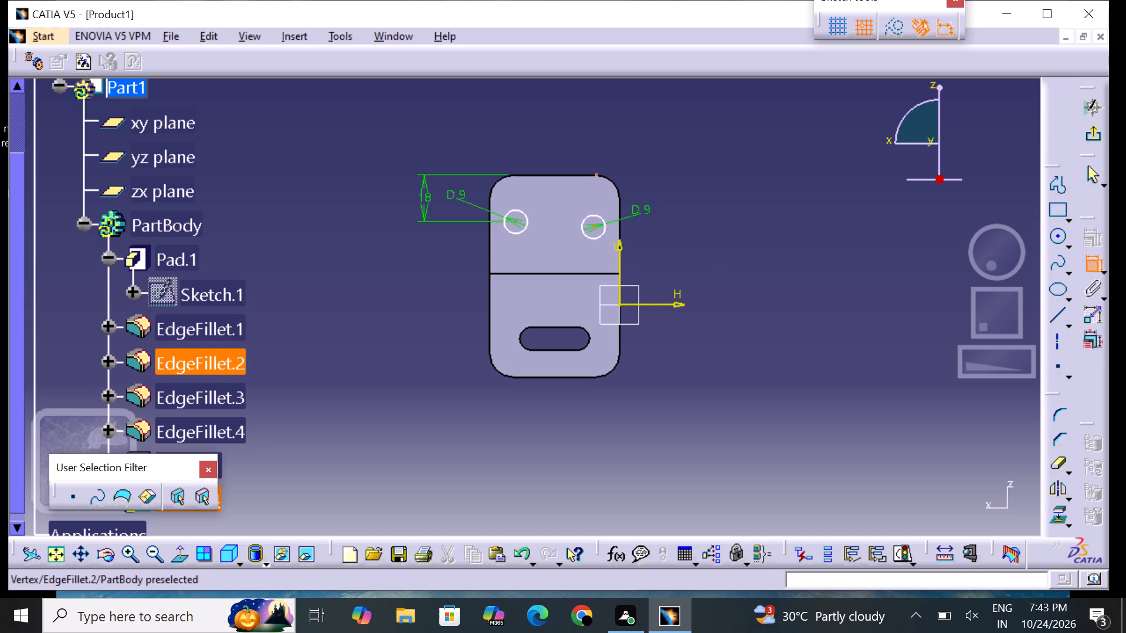
left_click(589, 174)
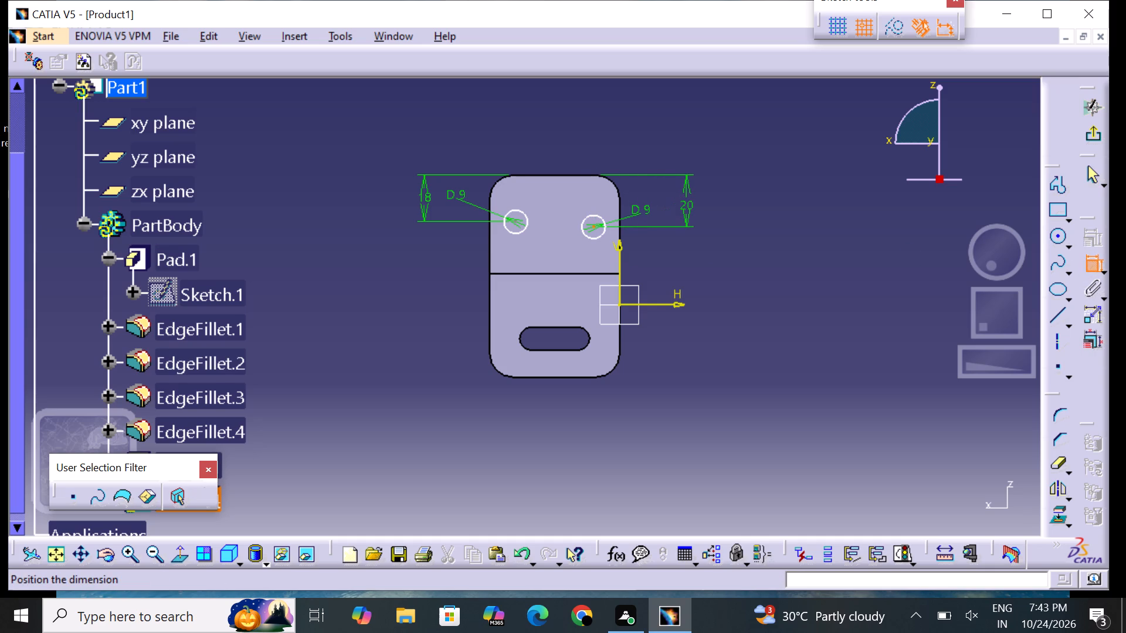
left_click(693, 204)
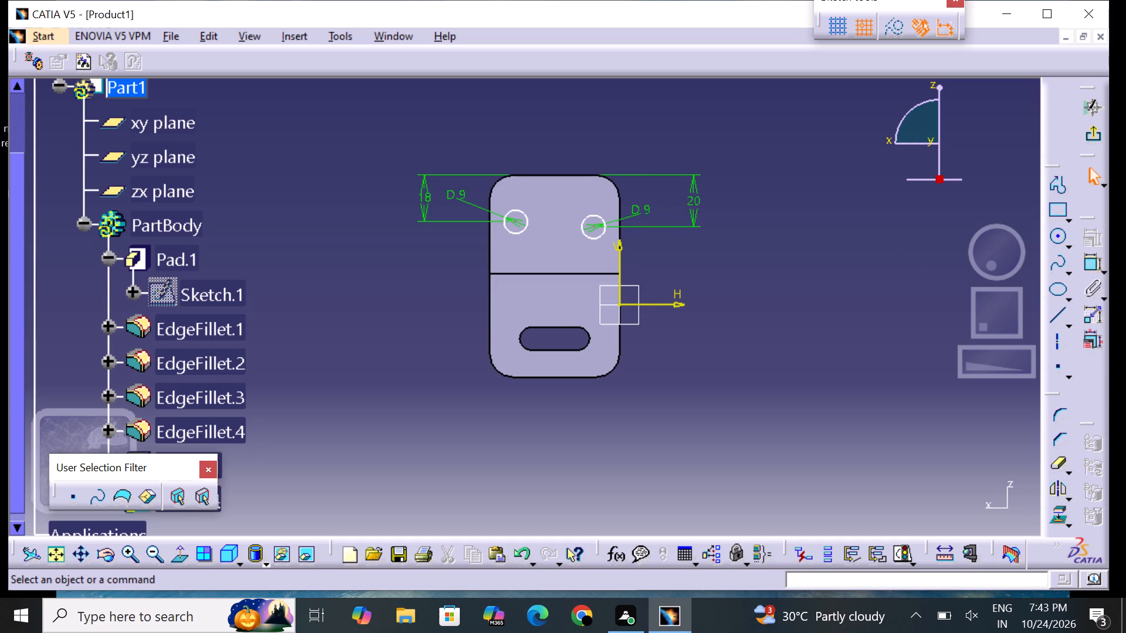
double_click(694, 202)
key("BackSpace")
type("18")
key("Return")
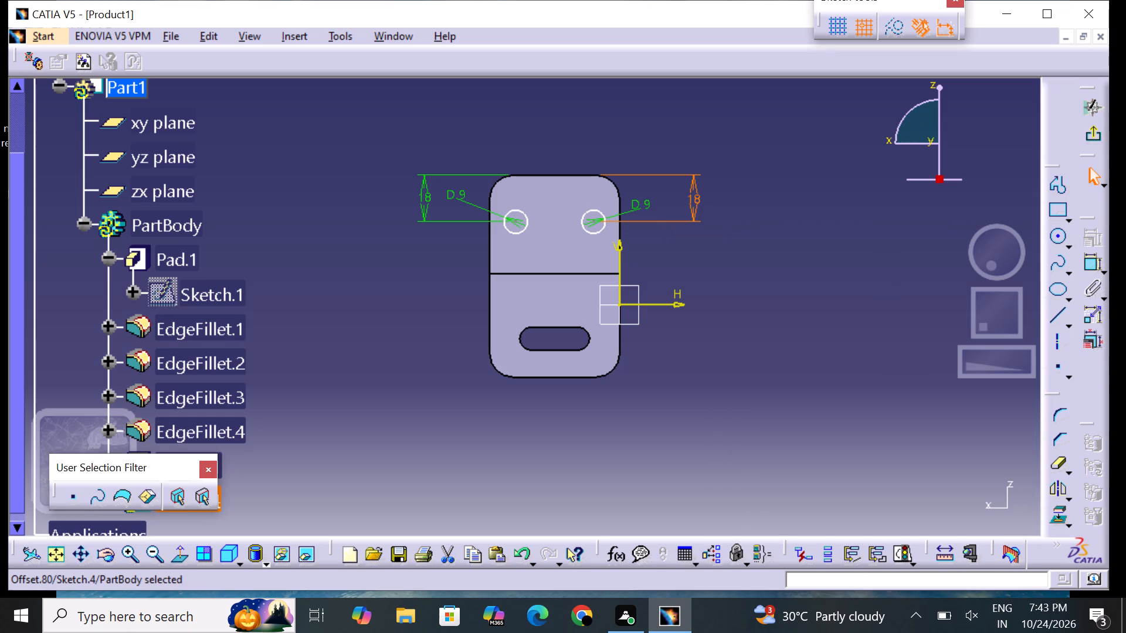
left_click(761, 288)
Dimension the horizontal distance from the second circle's centre to the nearest side edge of the upright leg, placed above the leg.
left_click(1087, 264)
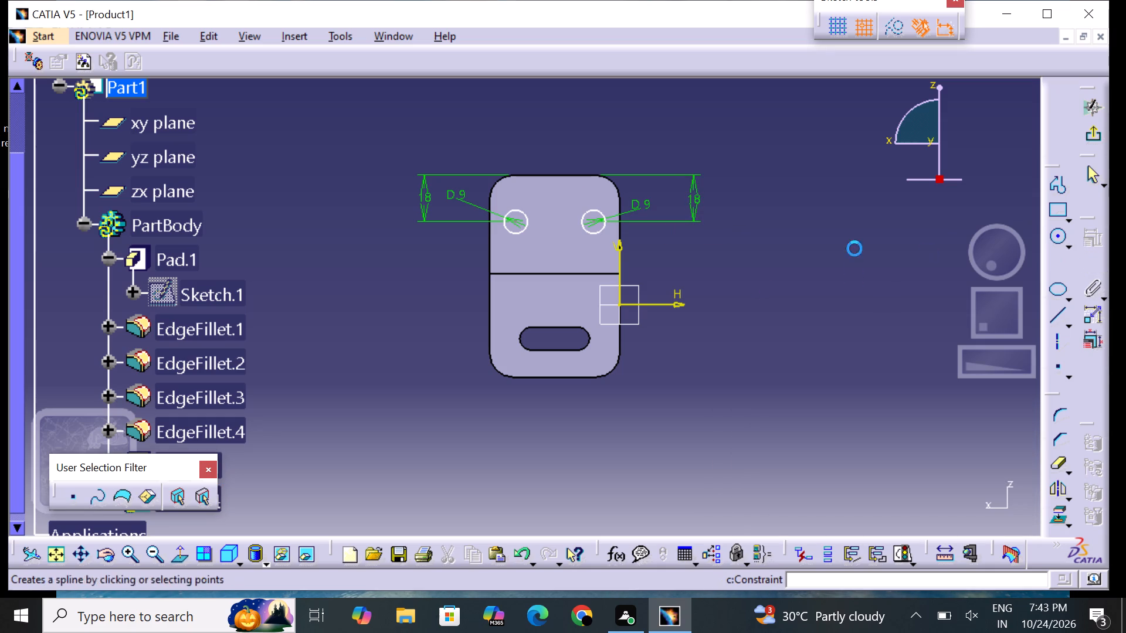
left_click(593, 220)
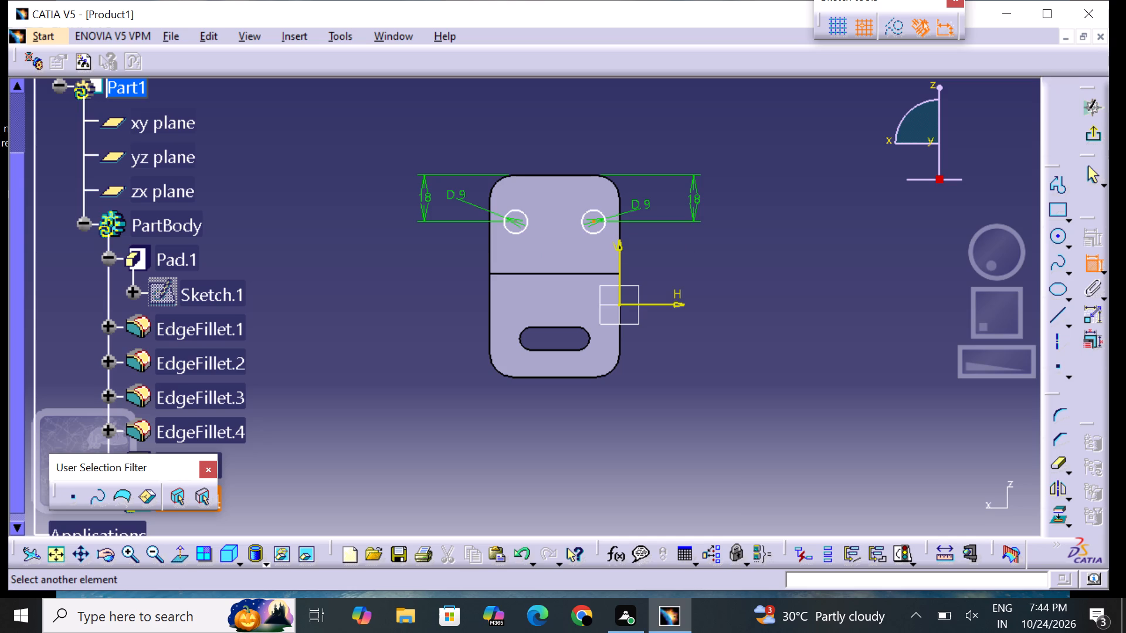
left_click(620, 220)
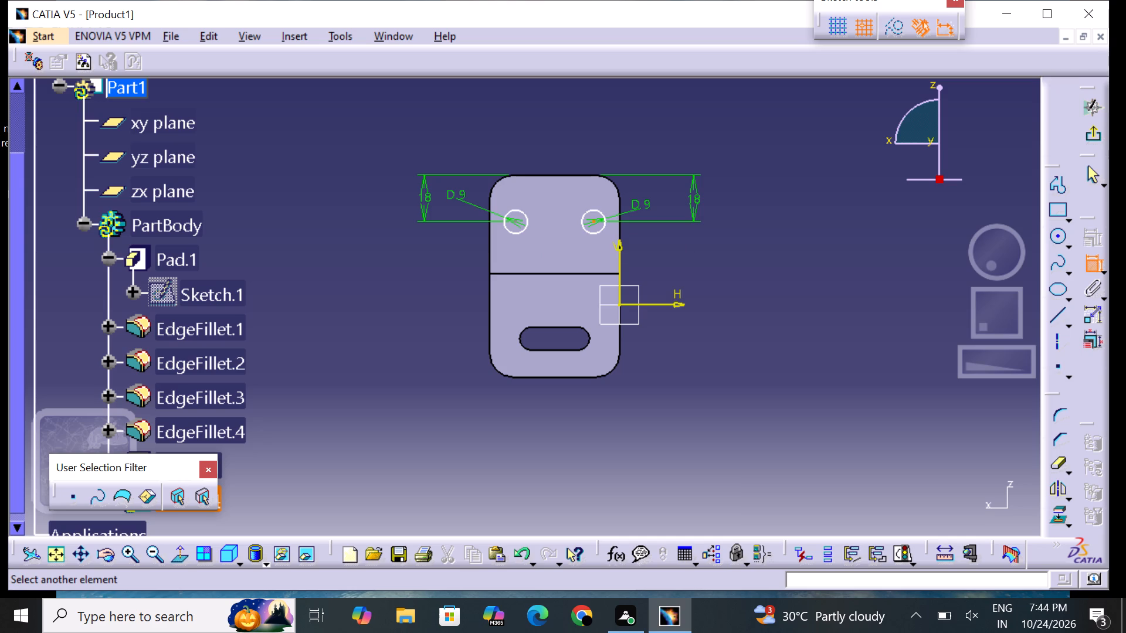
left_click(619, 222)
left_click(622, 230)
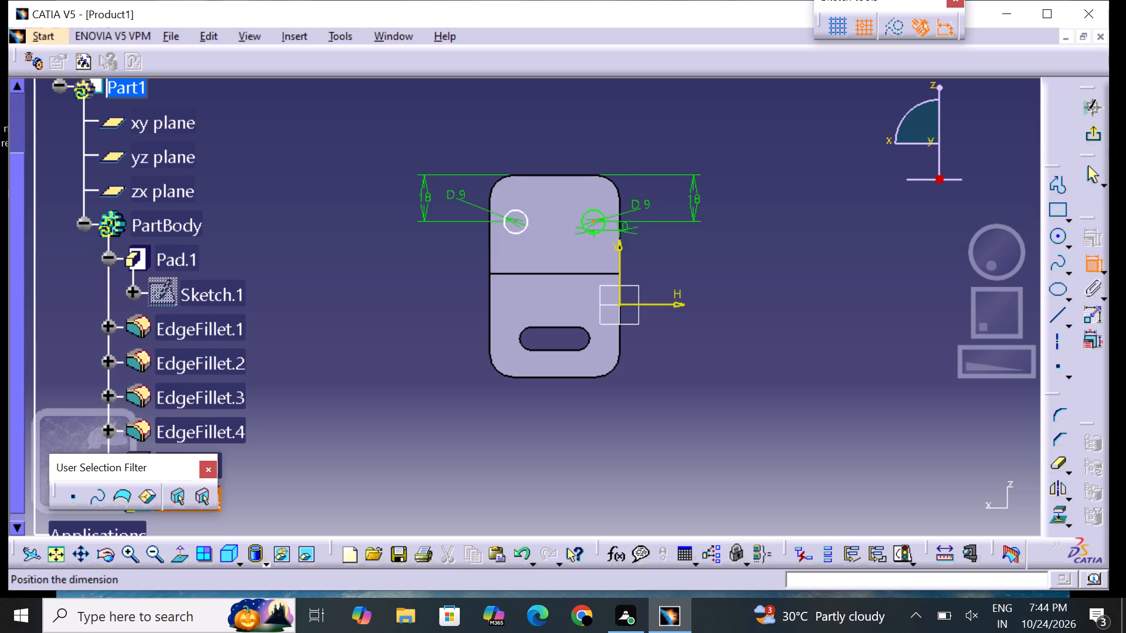
left_click(609, 147)
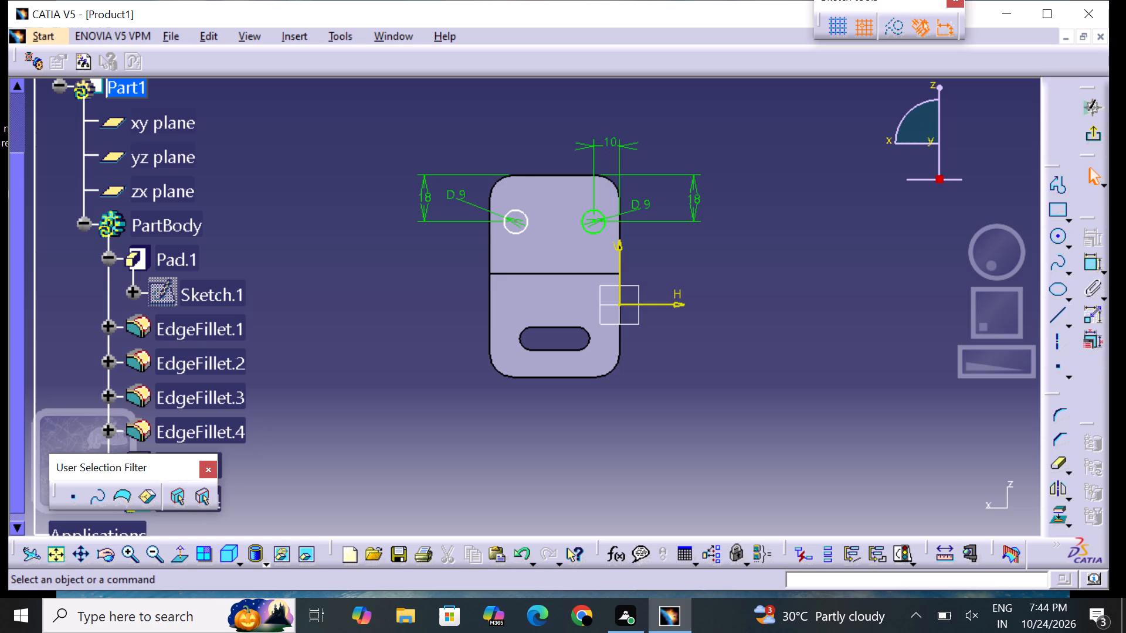
left_click(791, 291)
Dimension the horizontal distance from the first circle's centre to the nearest side edge of the upright leg, placed above the leg.
left_click(1087, 266)
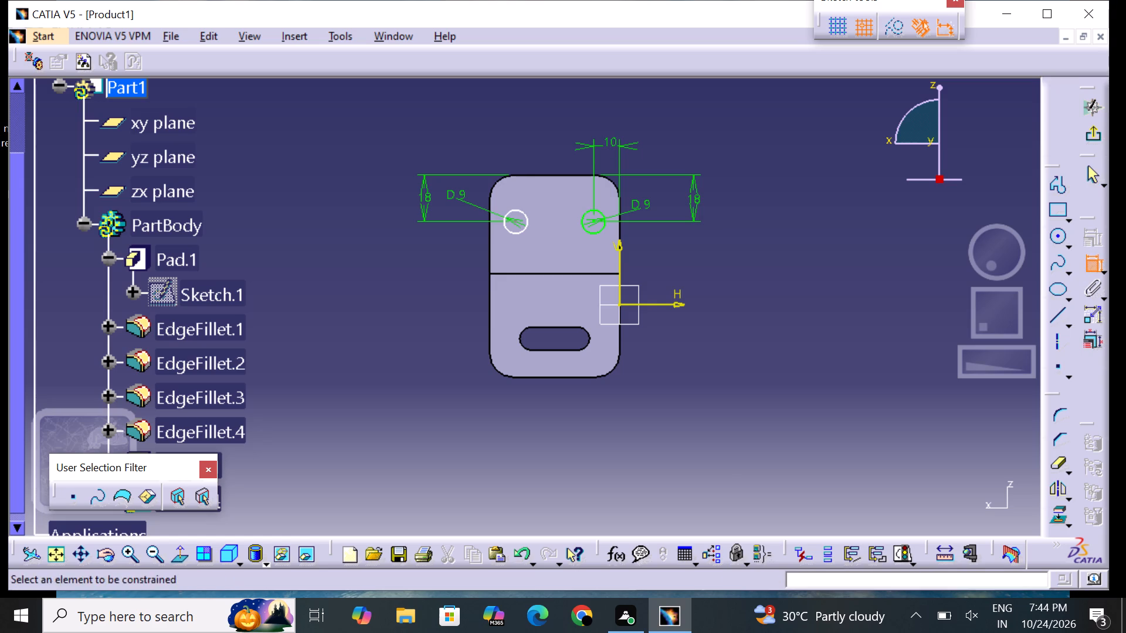
left_click(518, 223)
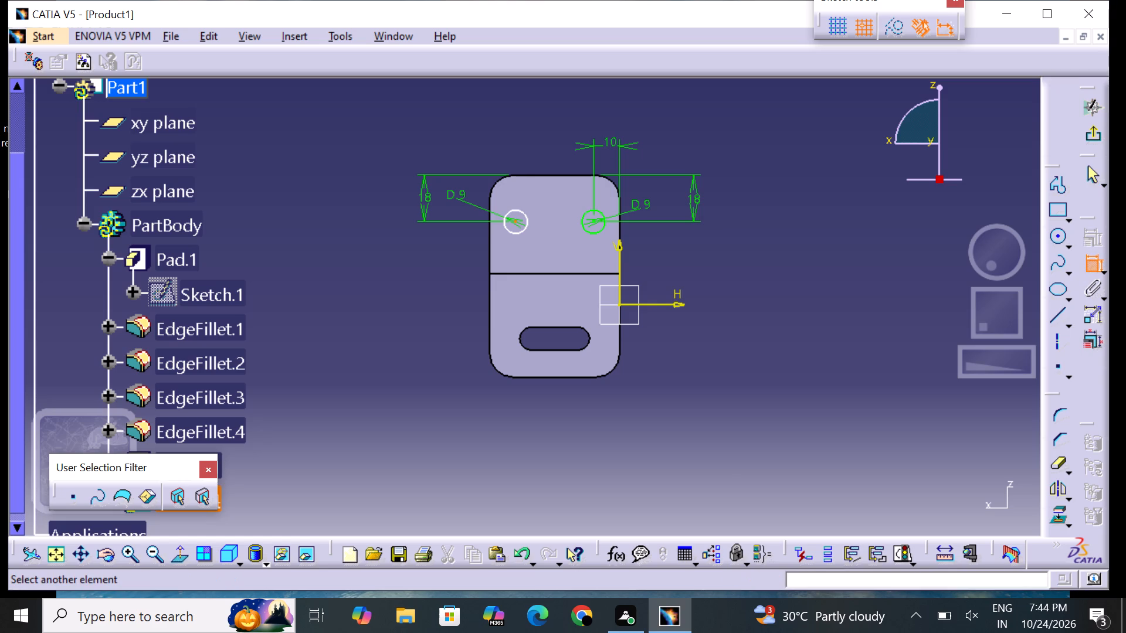
left_click(491, 218)
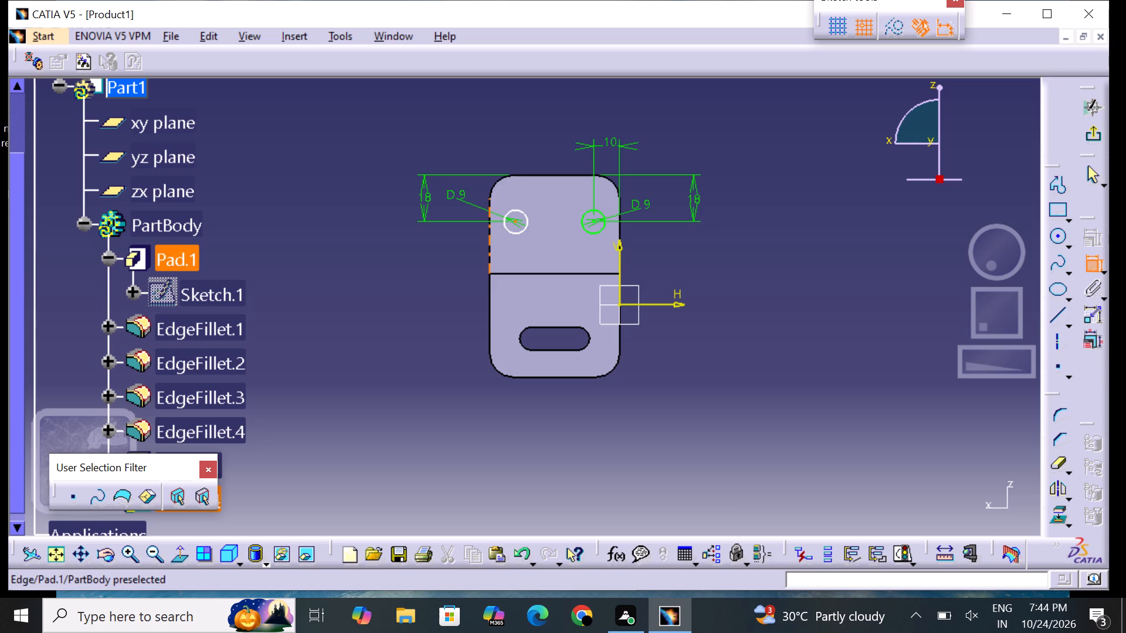
left_click(487, 232)
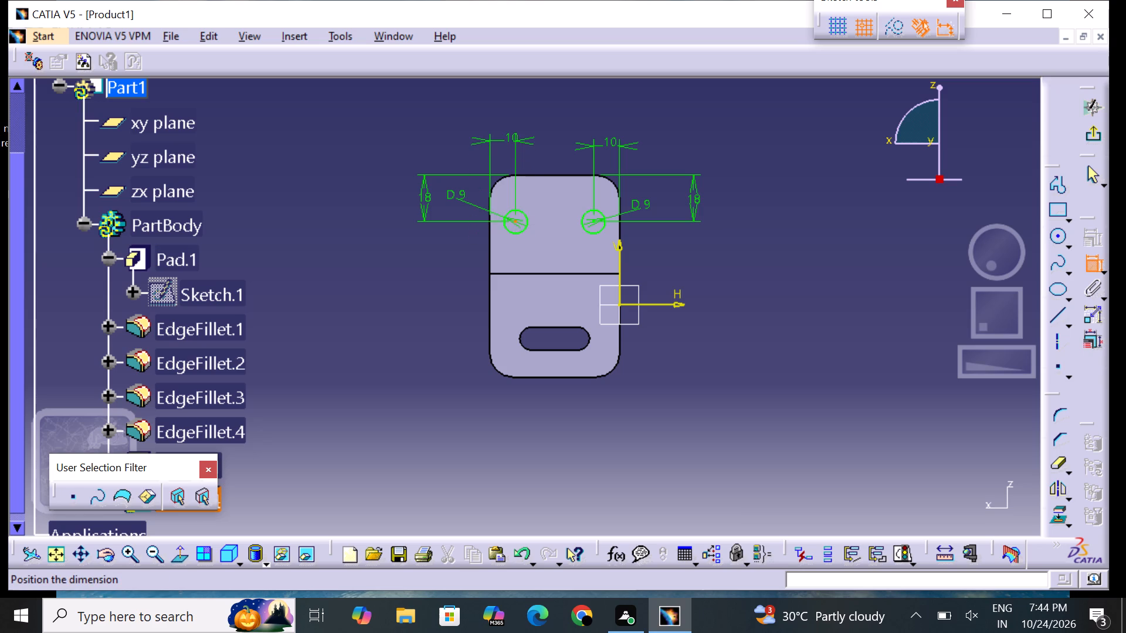
left_click(500, 149)
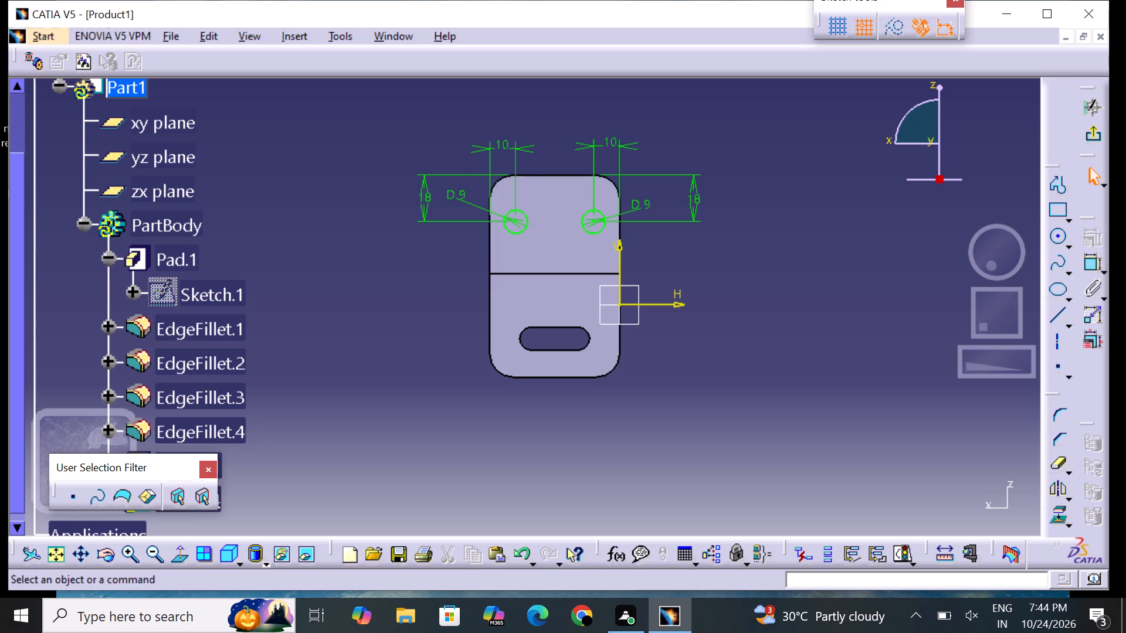
left_click(397, 278)
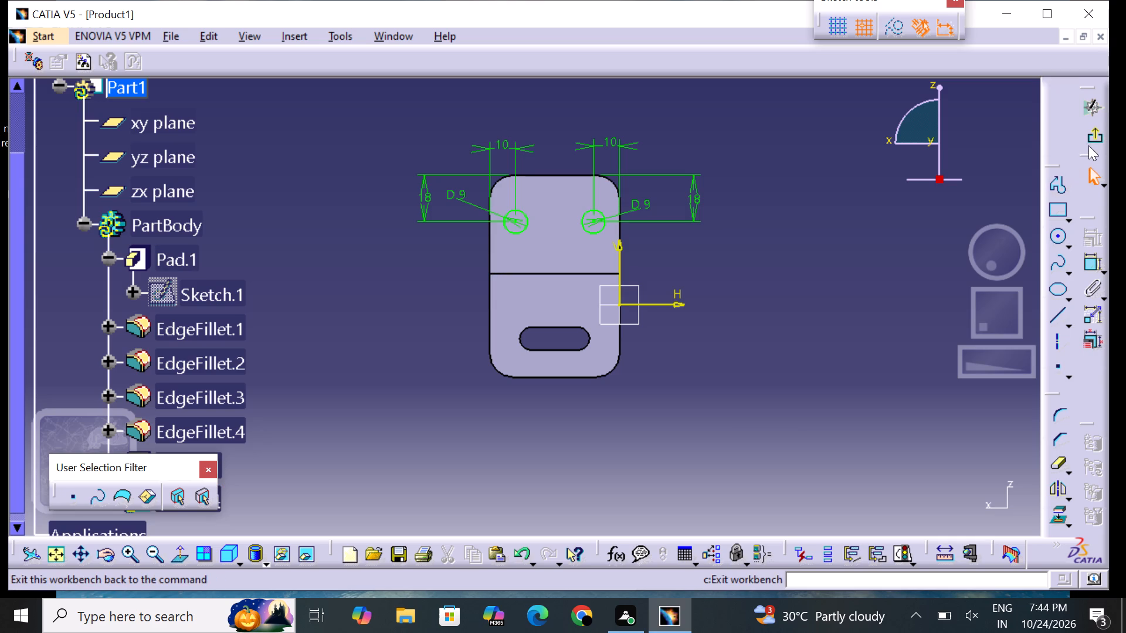
Exit the sketch and cut both 9 mm circles through the upright leg with a Pocket of type Up to last.
left_click(1094, 131)
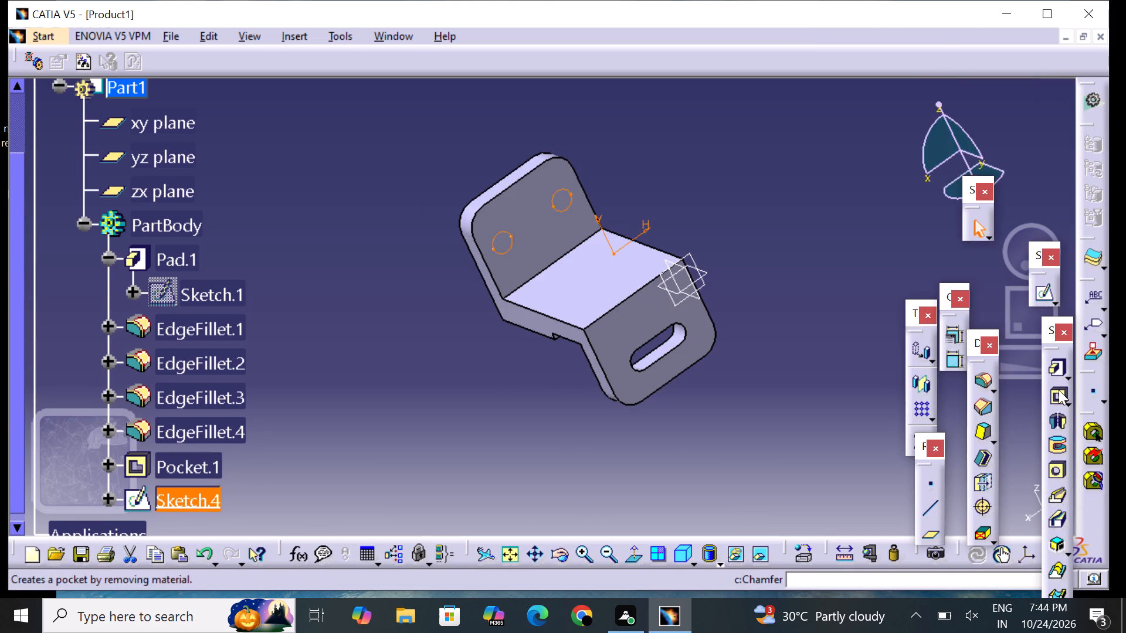
left_click(1055, 394)
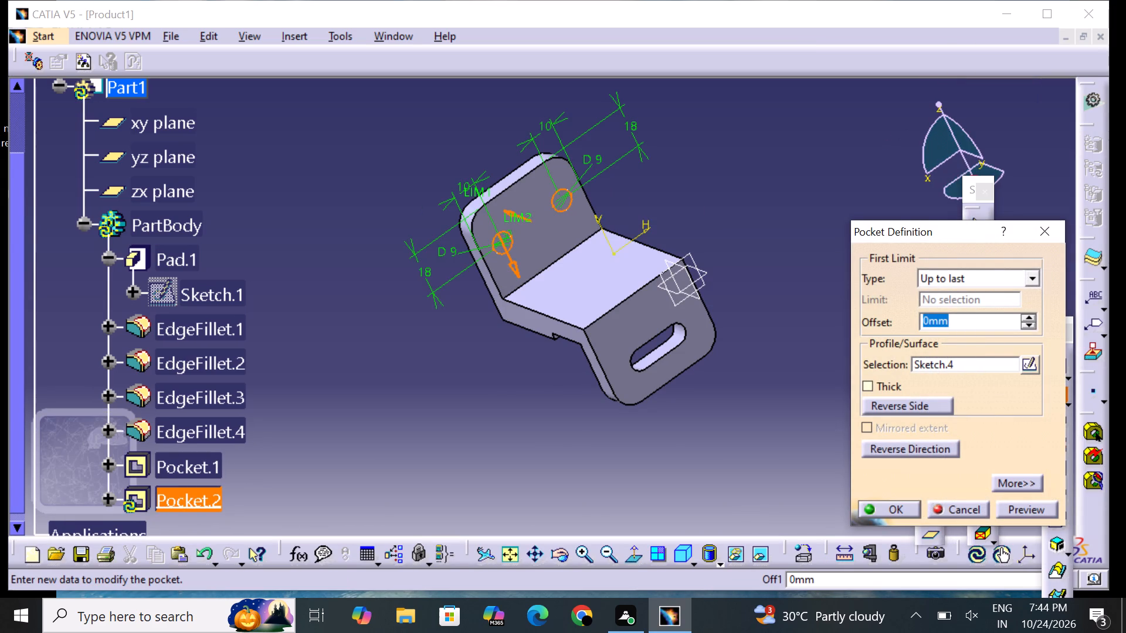
left_click(1018, 508)
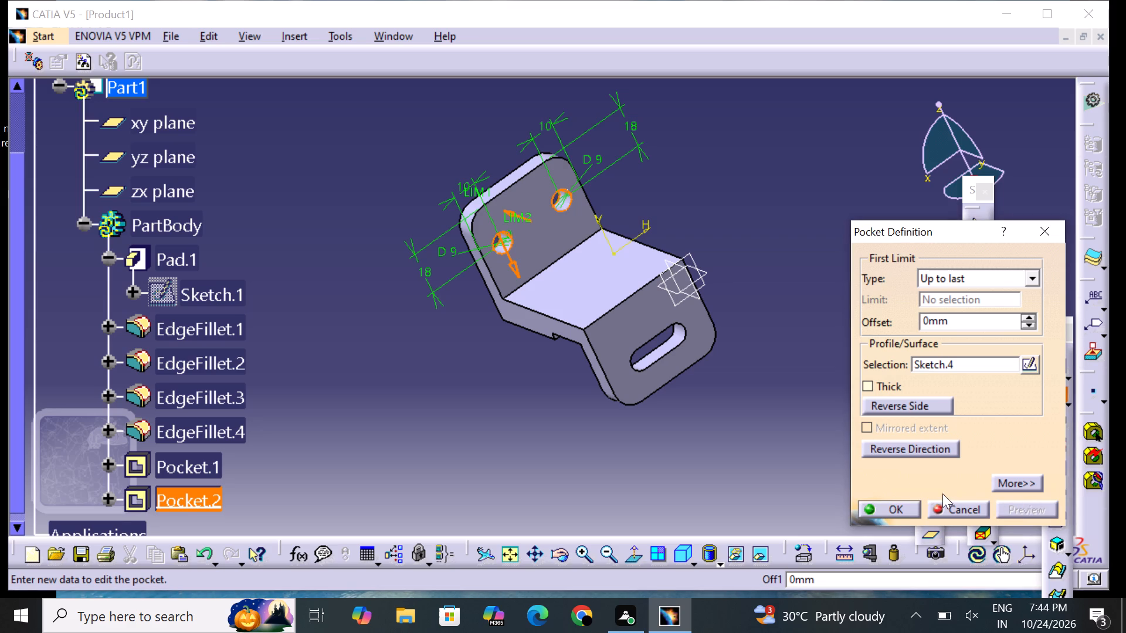
left_click(911, 513)
left_click(795, 426)
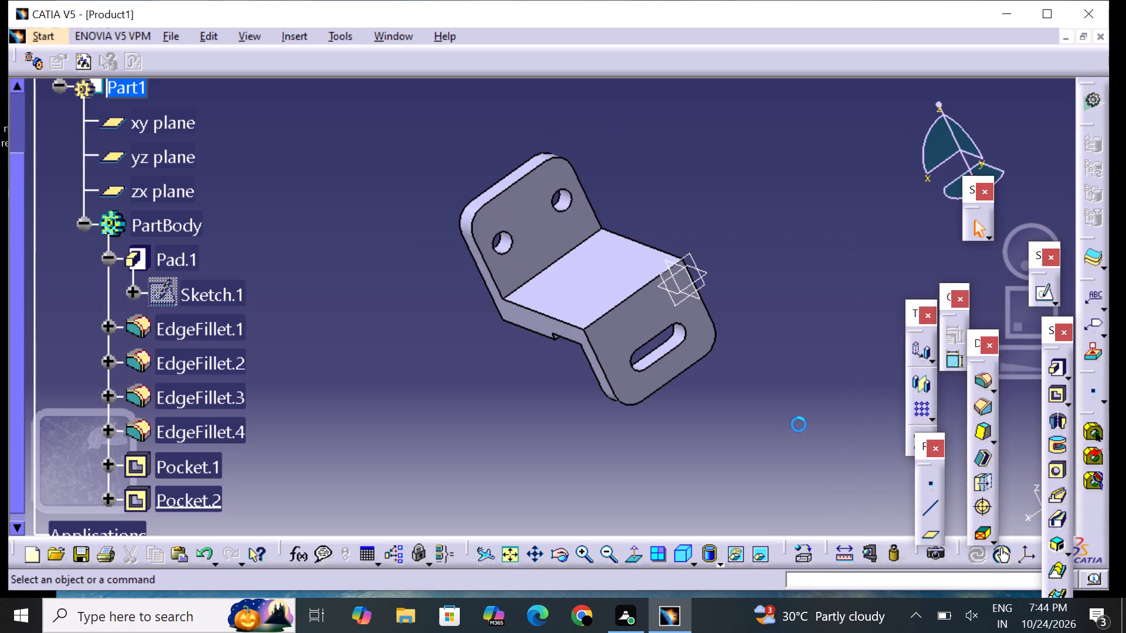
Examine the bracket from several angles, checking the upright leg's holes, the side profile and the slotted leg.
middle_click_drag(830, 366, 805, 446)
right_click_drag(830, 366, 805, 445)
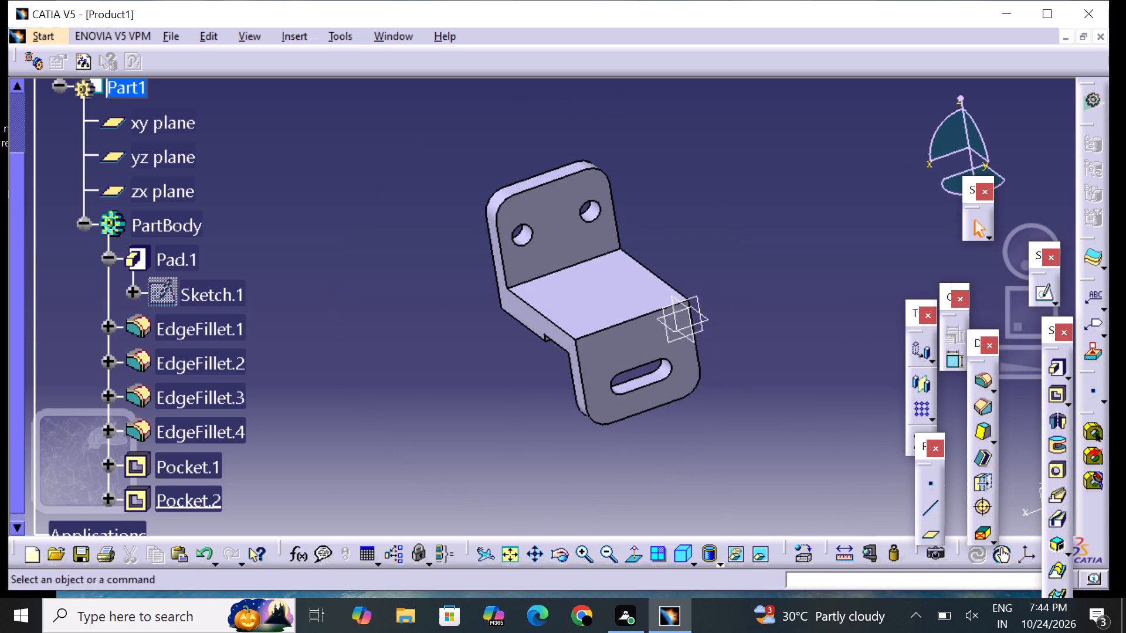
middle_click_drag(428, 288, 577, 336)
right_click_drag(428, 288, 577, 336)
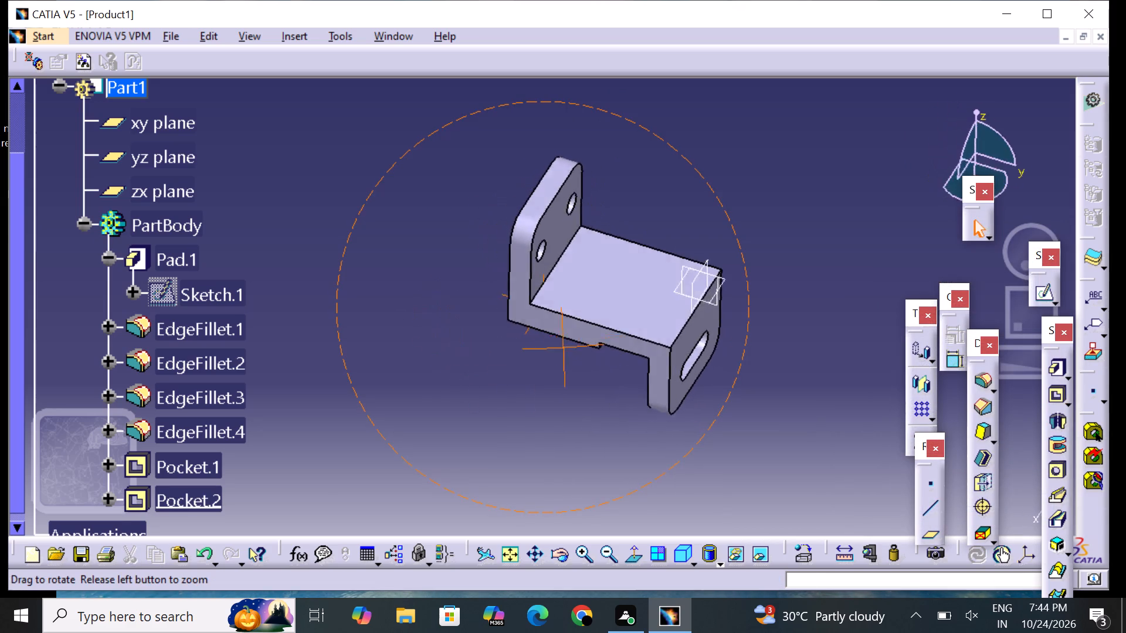
right_click_drag(577, 336, 599, 294)
middle_click_drag(577, 336, 600, 294)
middle_click_drag(435, 247, 419, 341)
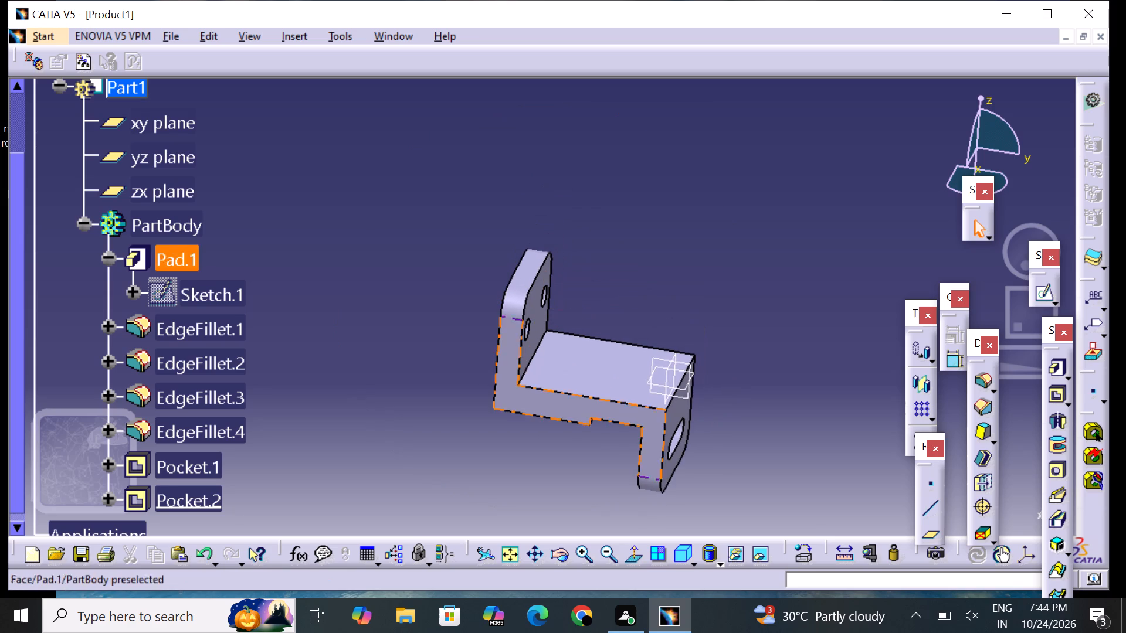
middle_click_drag(708, 433, 720, 383)
right_click_drag(708, 434, 720, 383)
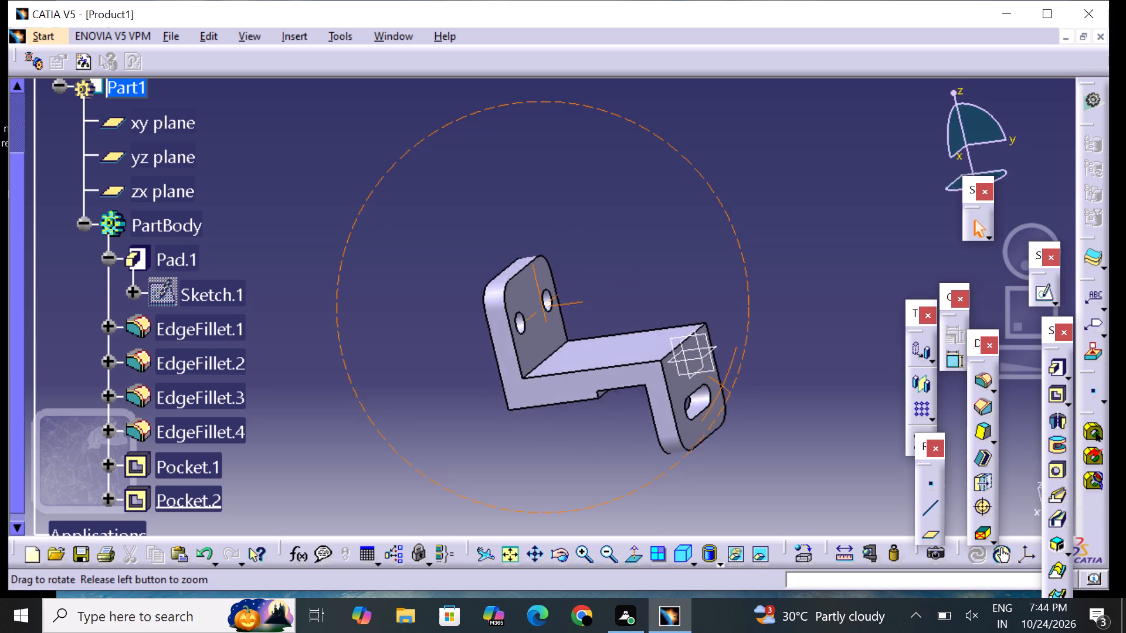
middle_click_drag(720, 383, 730, 389)
right_click_drag(720, 383, 730, 392)
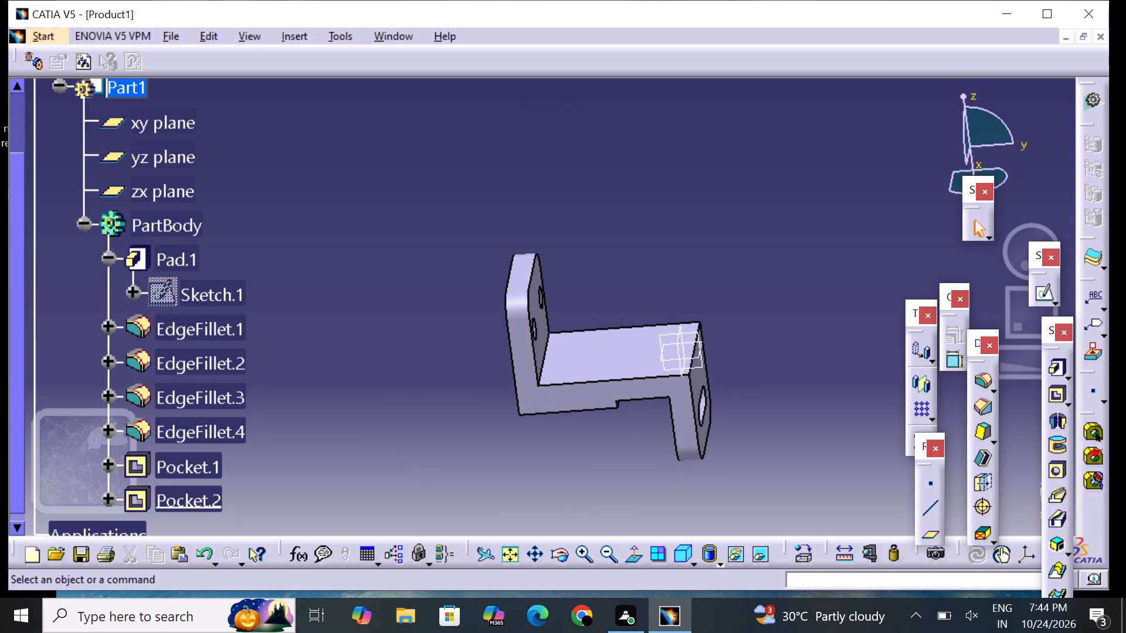
middle_click_drag(657, 498, 647, 477)
right_click_drag(659, 494, 647, 477)
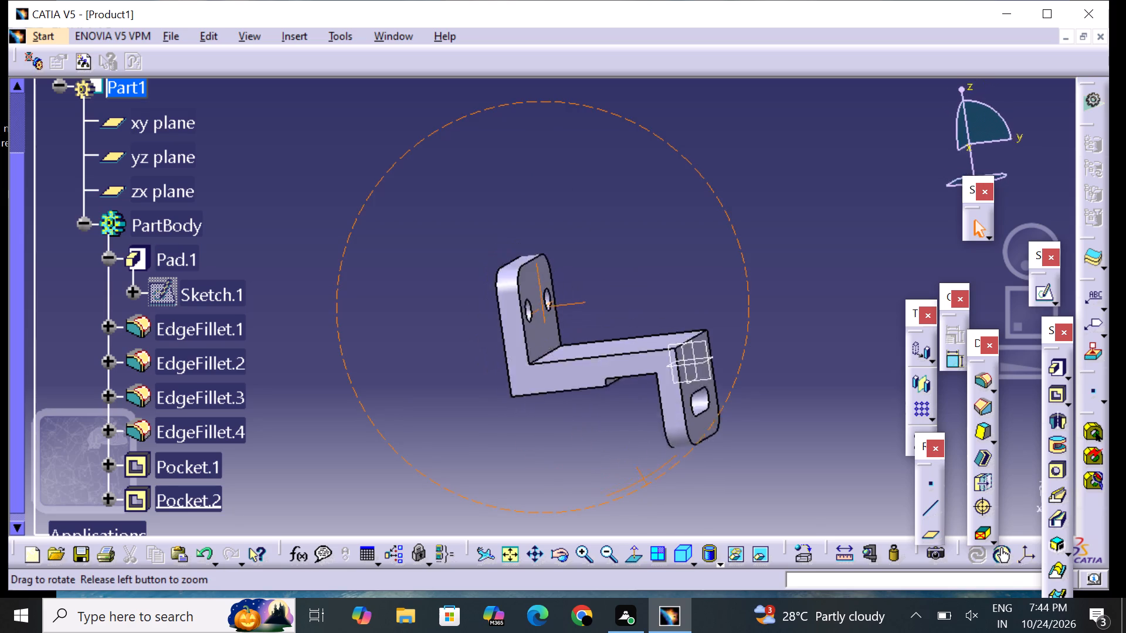
right_click_drag(647, 477, 654, 480)
middle_click_drag(647, 477, 654, 480)
middle_click_drag(554, 385, 451, 278)
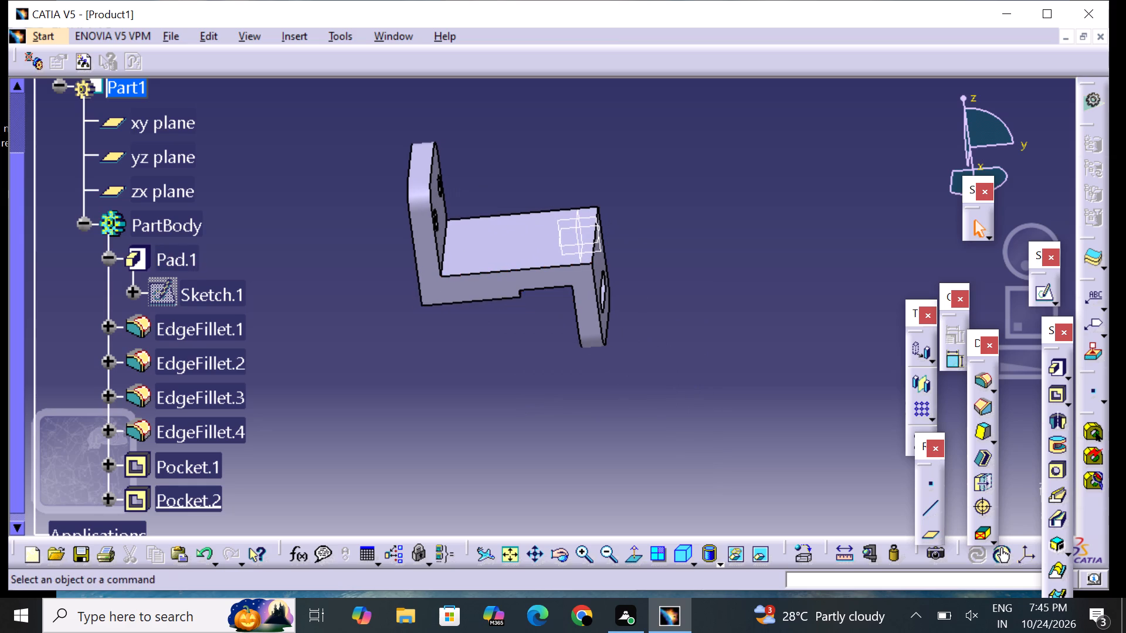
middle_click_drag(651, 247, 596, 297)
right_click_drag(654, 254, 596, 297)
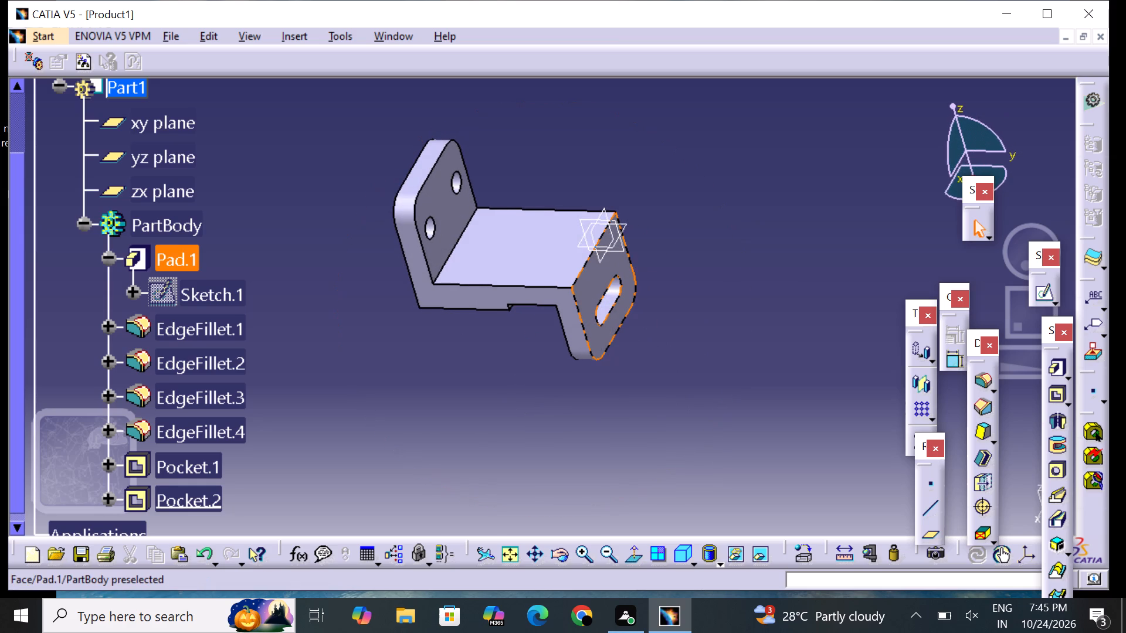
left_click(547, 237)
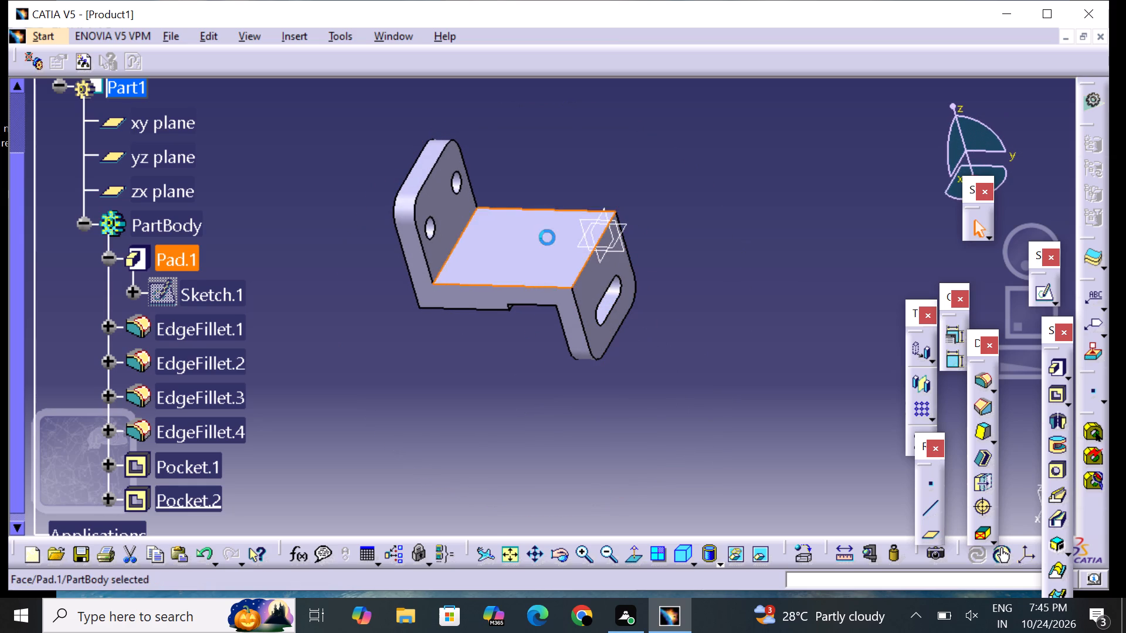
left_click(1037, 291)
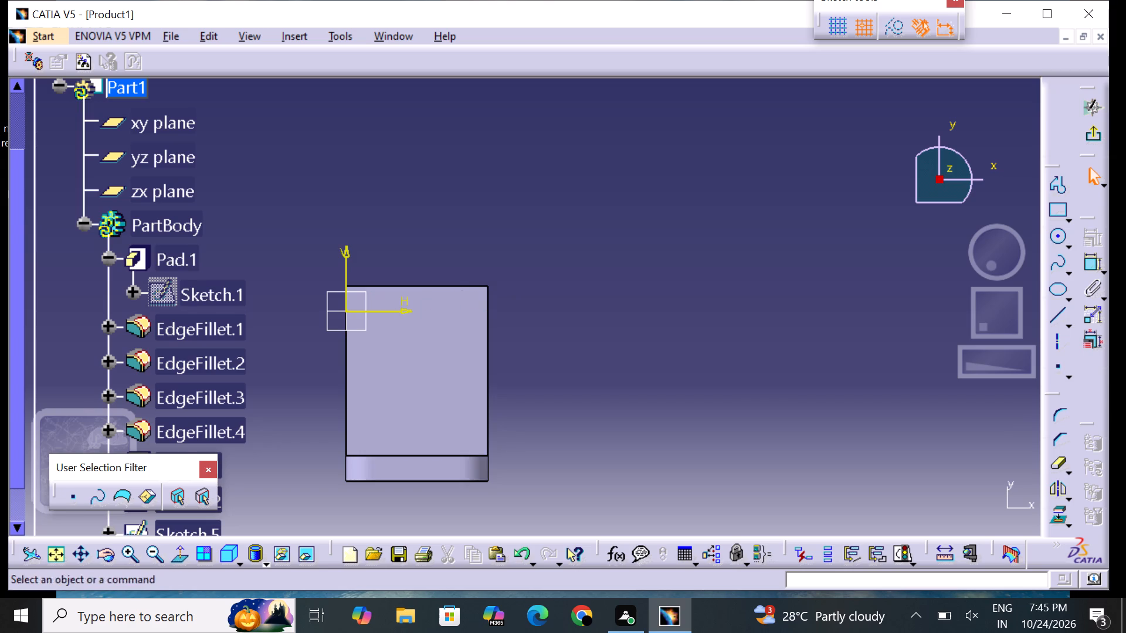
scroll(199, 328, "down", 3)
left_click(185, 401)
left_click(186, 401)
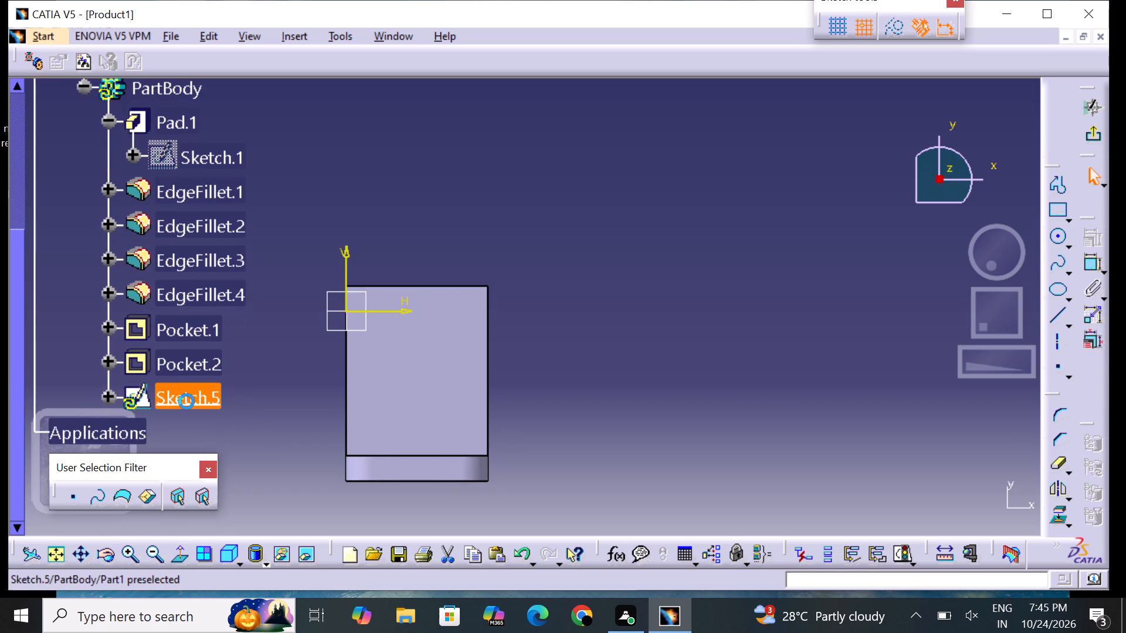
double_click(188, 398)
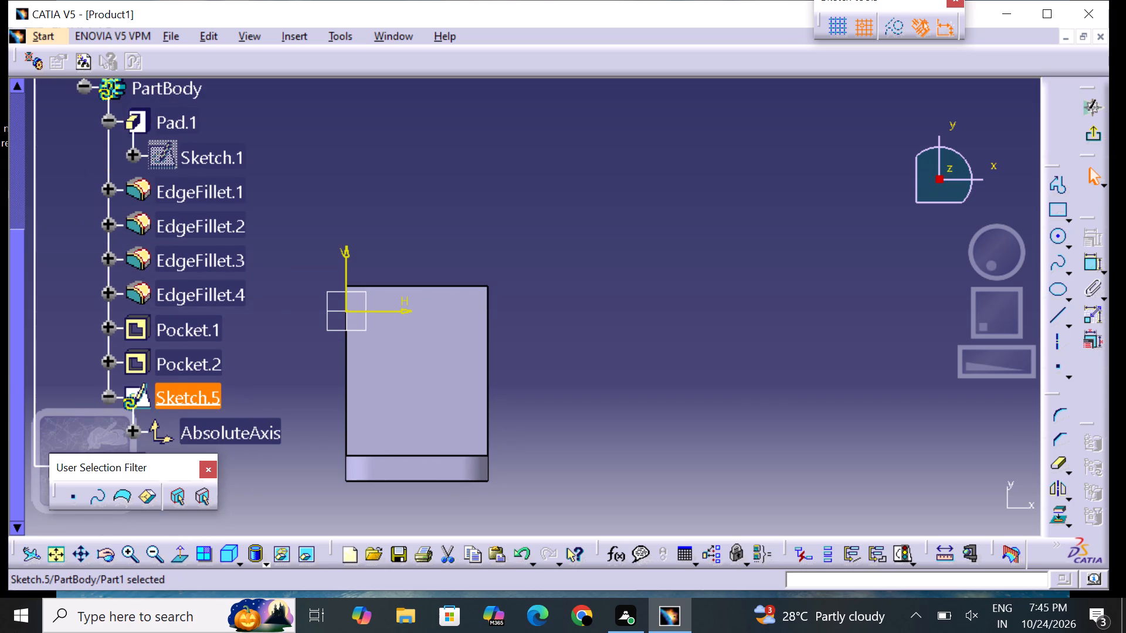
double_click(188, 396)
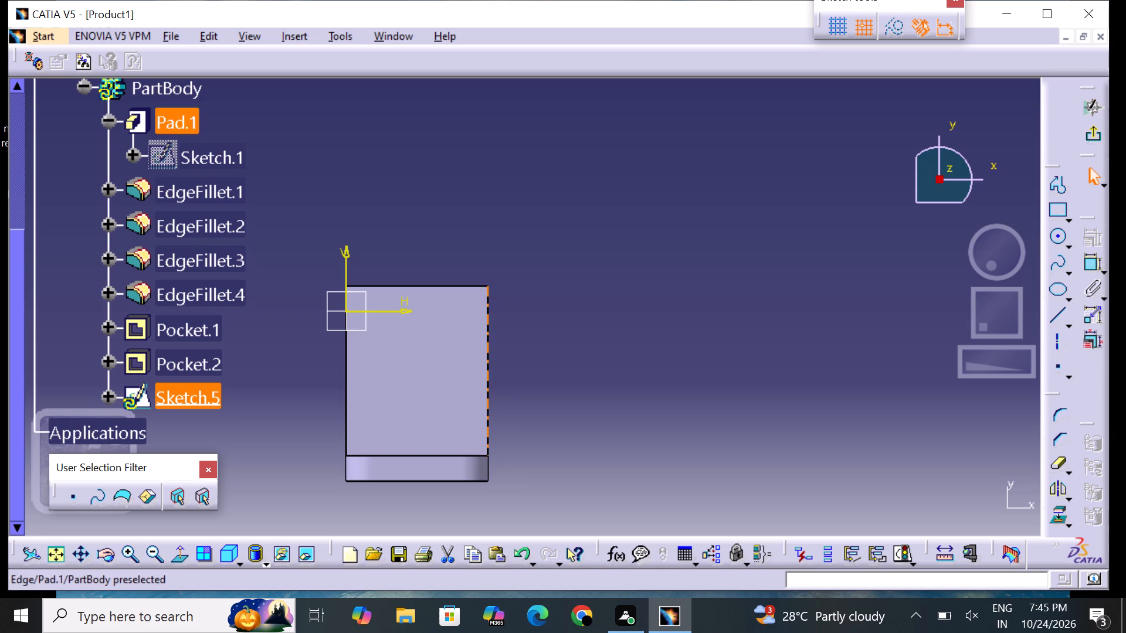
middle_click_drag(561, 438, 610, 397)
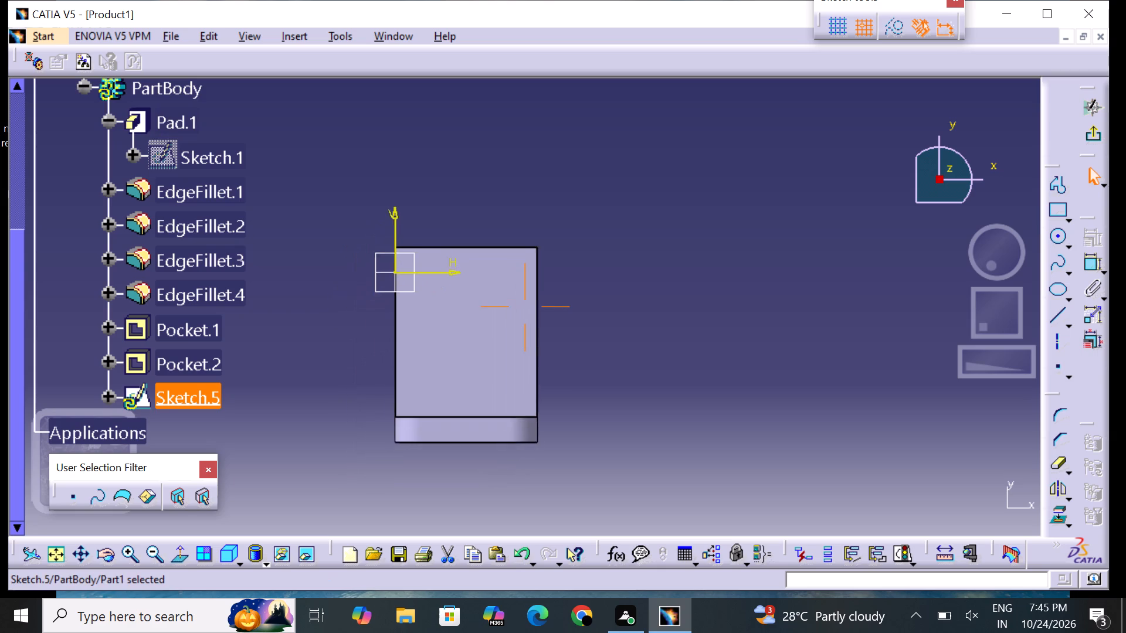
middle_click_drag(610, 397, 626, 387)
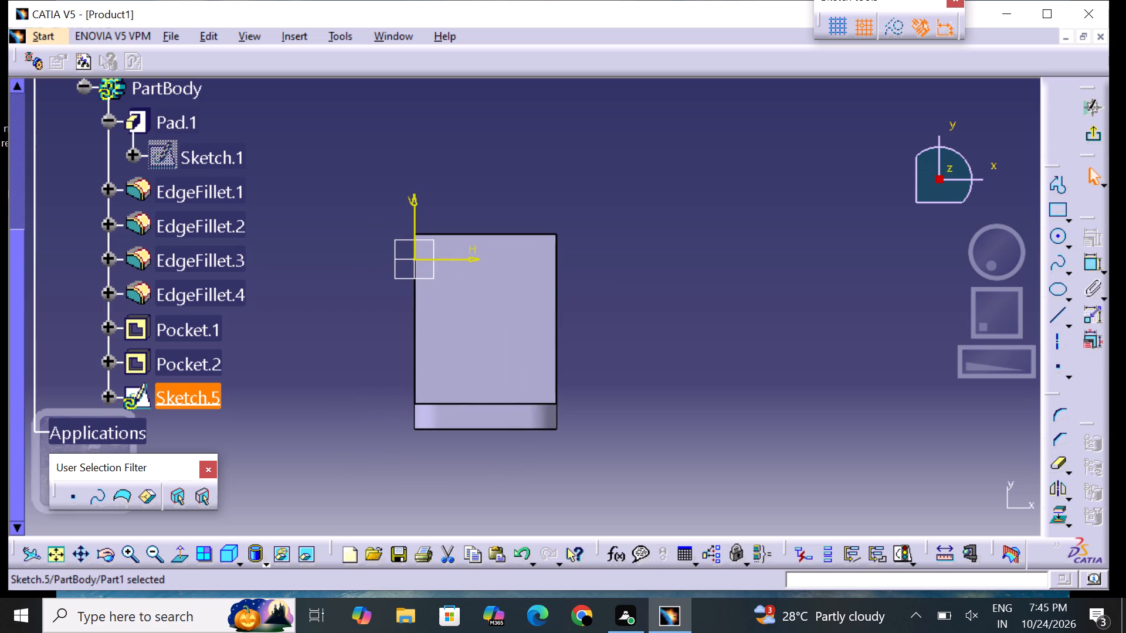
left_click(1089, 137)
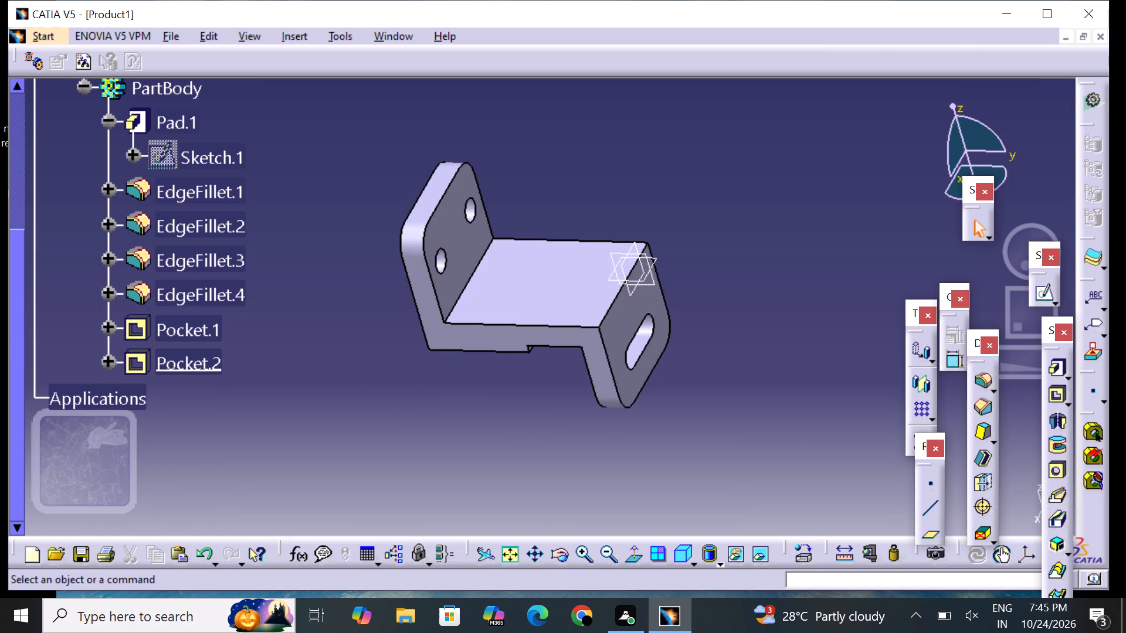
Examine the bracket's side profile, flat middle section, holes and slot from several angles.
middle_click_drag(725, 316, 718, 366)
right_click_drag(727, 316, 718, 366)
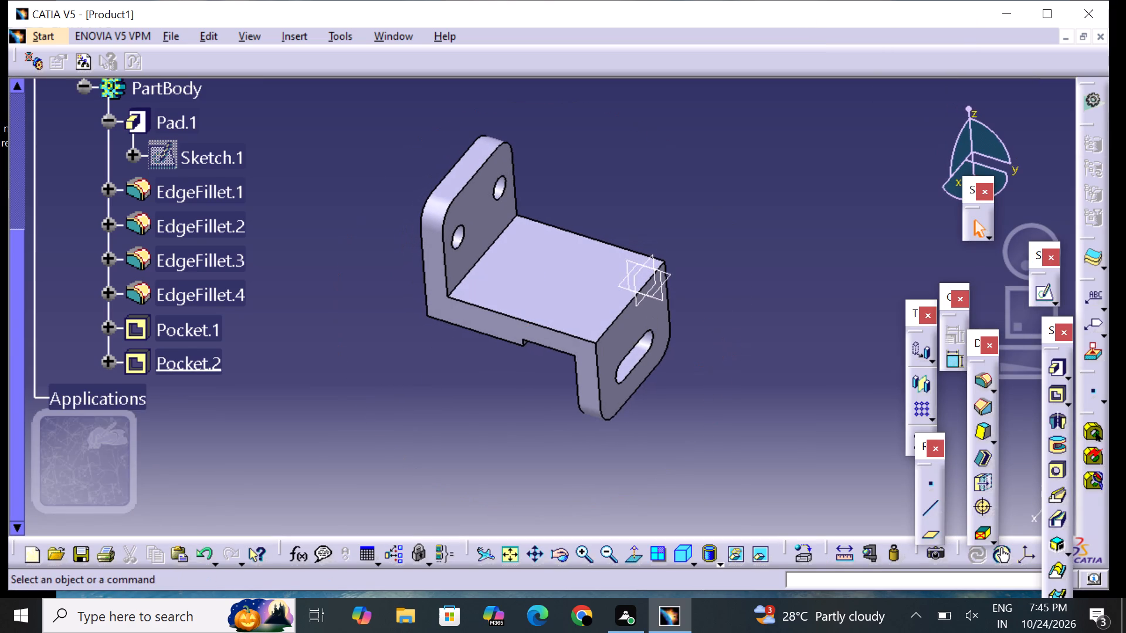
middle_click_drag(336, 284, 386, 326)
middle_click_drag(381, 267, 453, 241)
right_click_drag(381, 267, 453, 241)
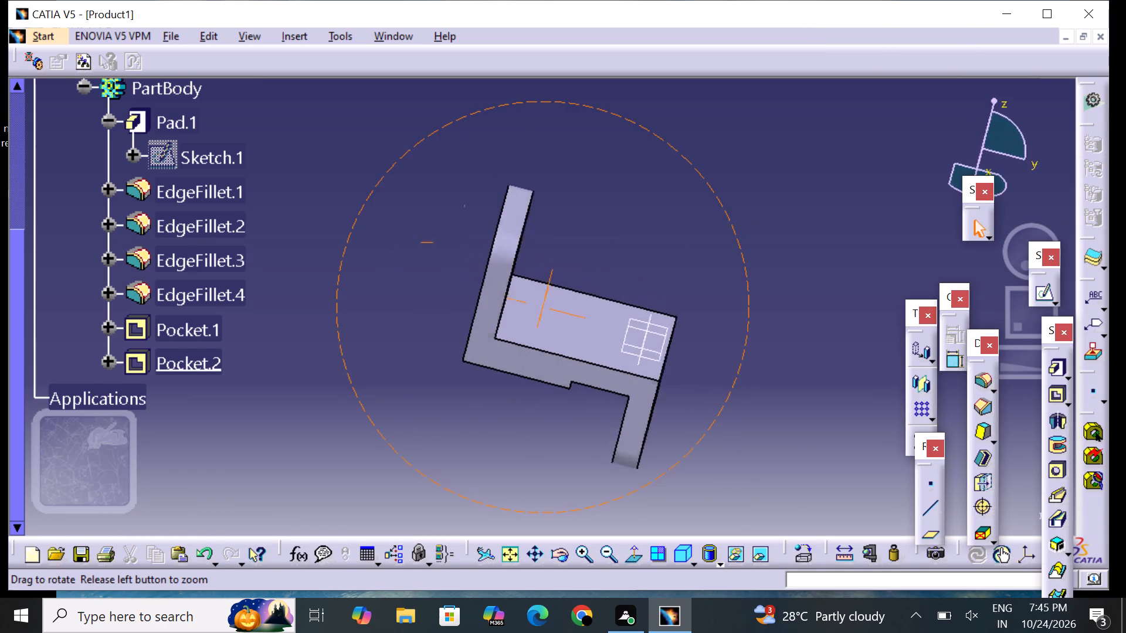
middle_click_drag(453, 241, 395, 238)
right_click_drag(453, 241, 395, 238)
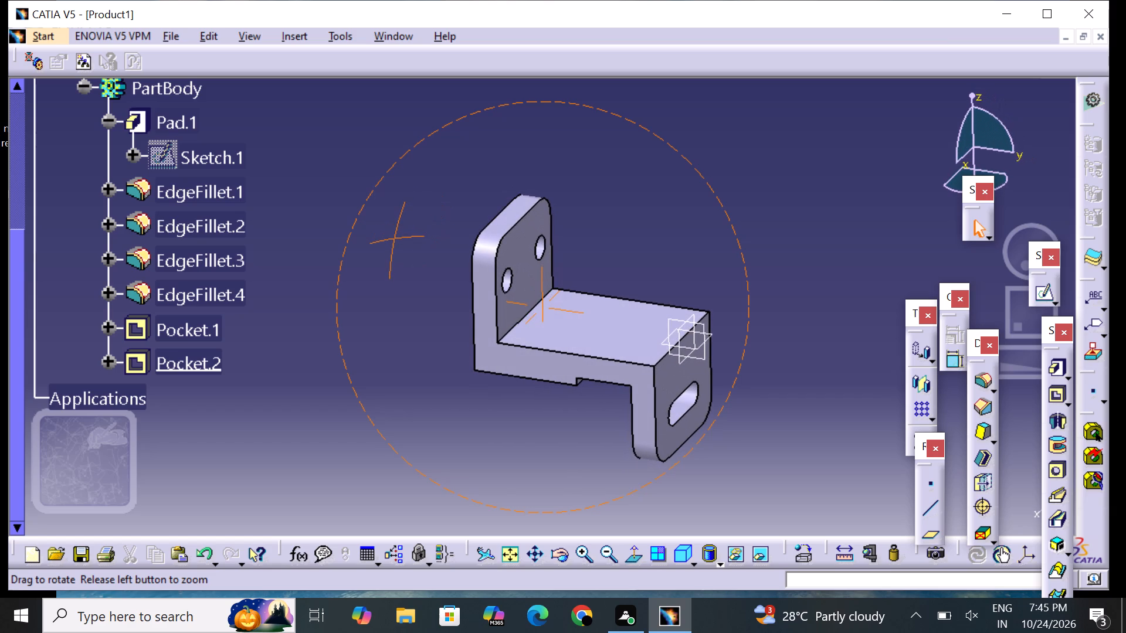
right_click_drag(395, 238, 394, 239)
middle_click_drag(395, 238, 394, 239)
middle_click_drag(613, 326, 567, 309)
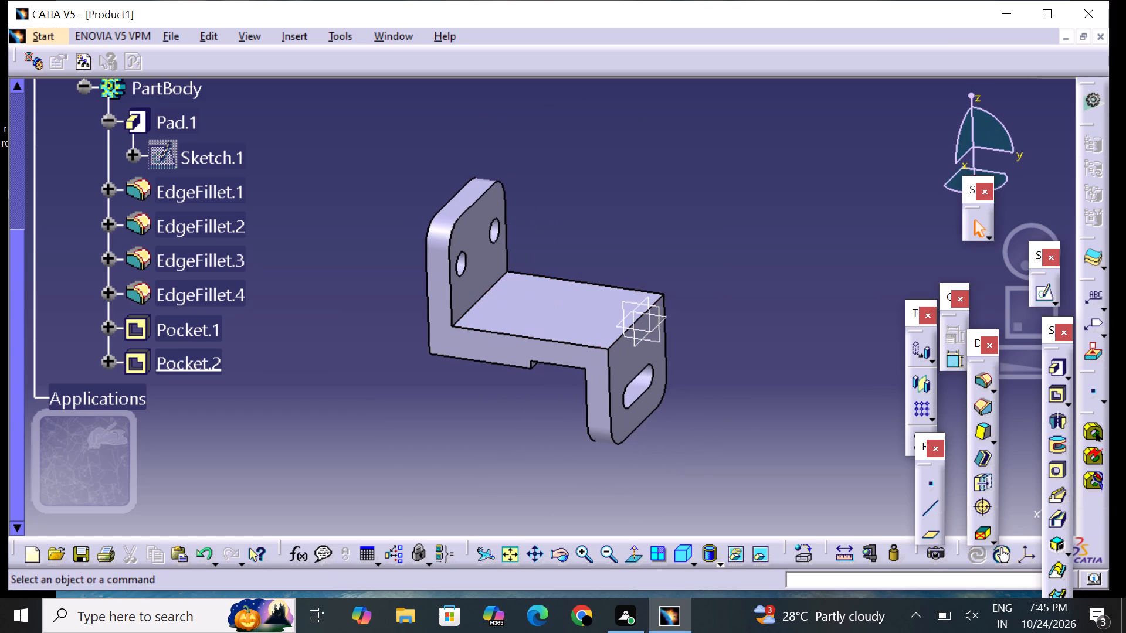
left_click(798, 224)
middle_click_drag(772, 298, 764, 314)
right_click_drag(772, 297, 764, 314)
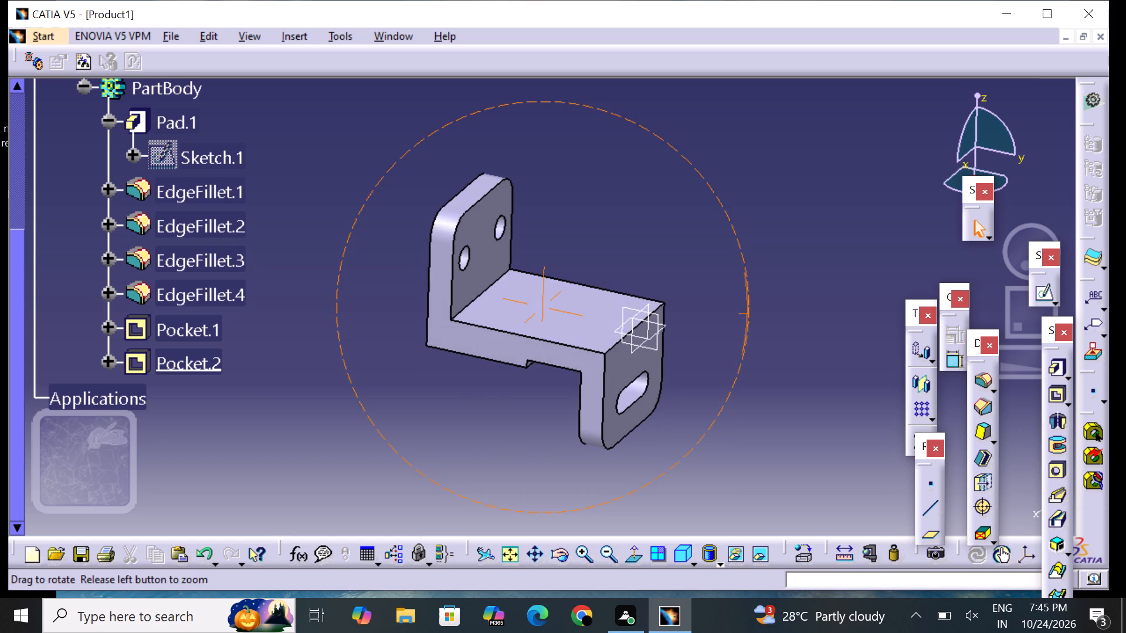
middle_click_drag(764, 314, 752, 316)
right_click_drag(764, 314, 742, 321)
middle_click_drag(729, 326, 729, 339)
right_click_drag(729, 333, 729, 339)
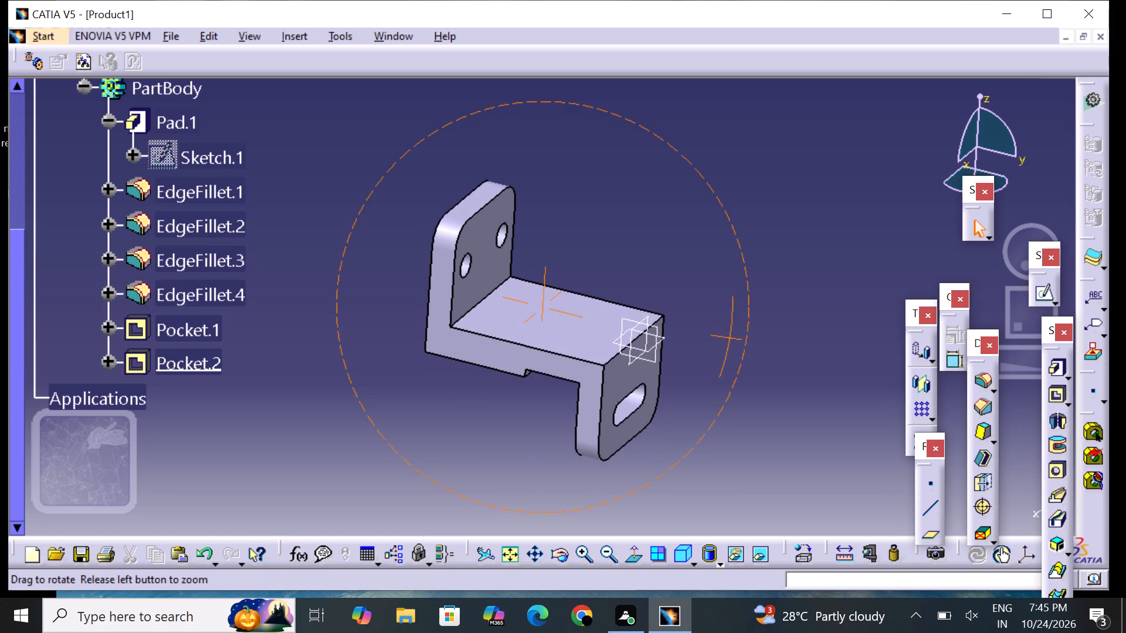
middle_click_drag(729, 339, 727, 350)
right_click_drag(729, 339, 727, 350)
middle_click_drag(401, 306, 401, 304)
right_click_drag(401, 305, 401, 304)
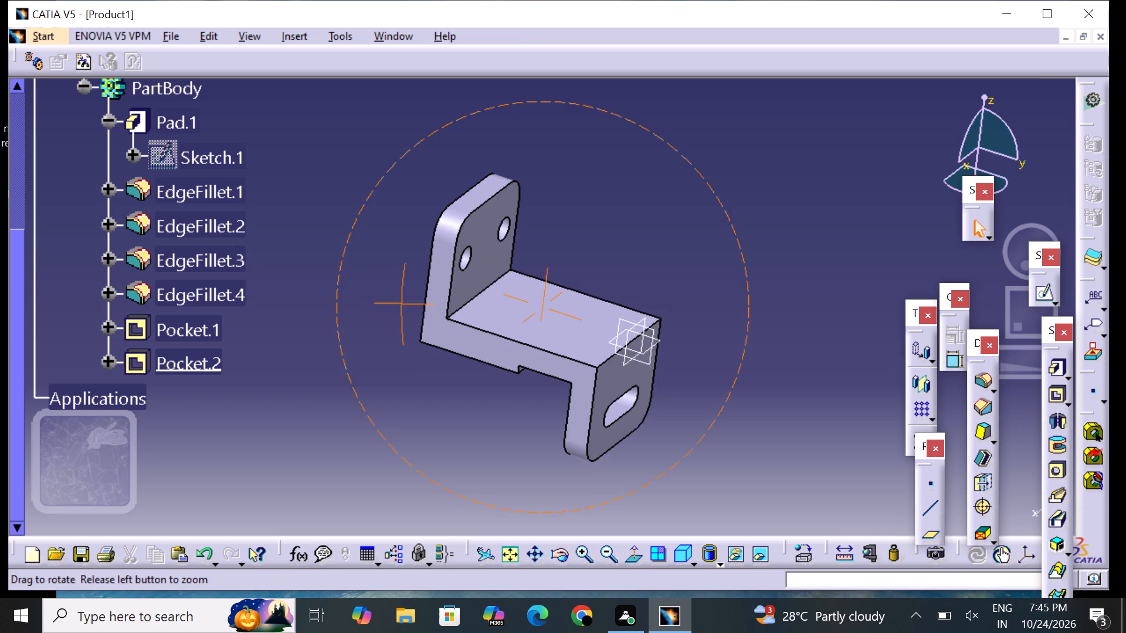
right_click_drag(401, 304, 401, 296)
middle_click_drag(401, 304, 402, 297)
middle_click_drag(664, 271, 670, 244)
right_click_drag(666, 270, 670, 244)
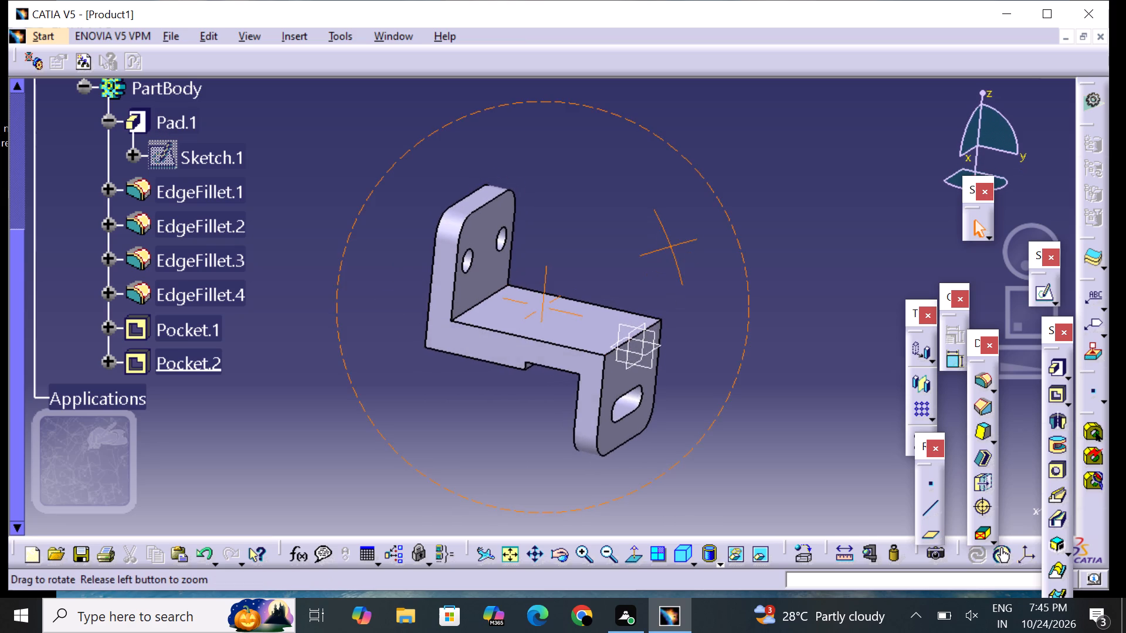
Start a new sketch on the top face of the bracket's flat middle section.
middle_click_drag(670, 244, 670, 243)
right_click_drag(670, 244, 667, 243)
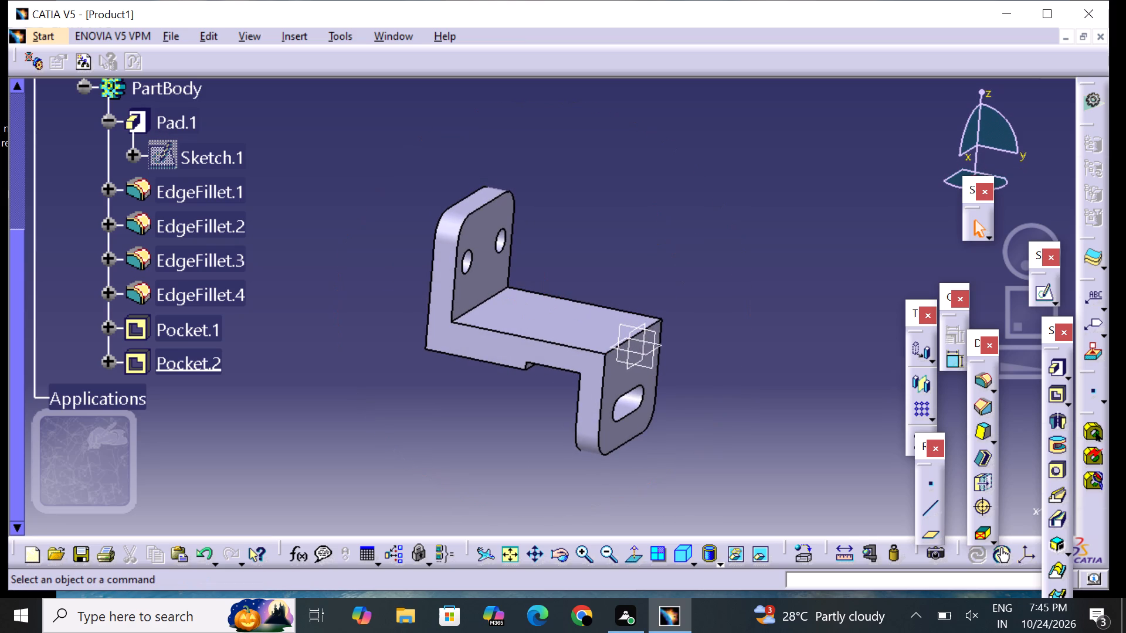
middle_click_drag(571, 174, 565, 181)
right_click_drag(571, 173, 565, 181)
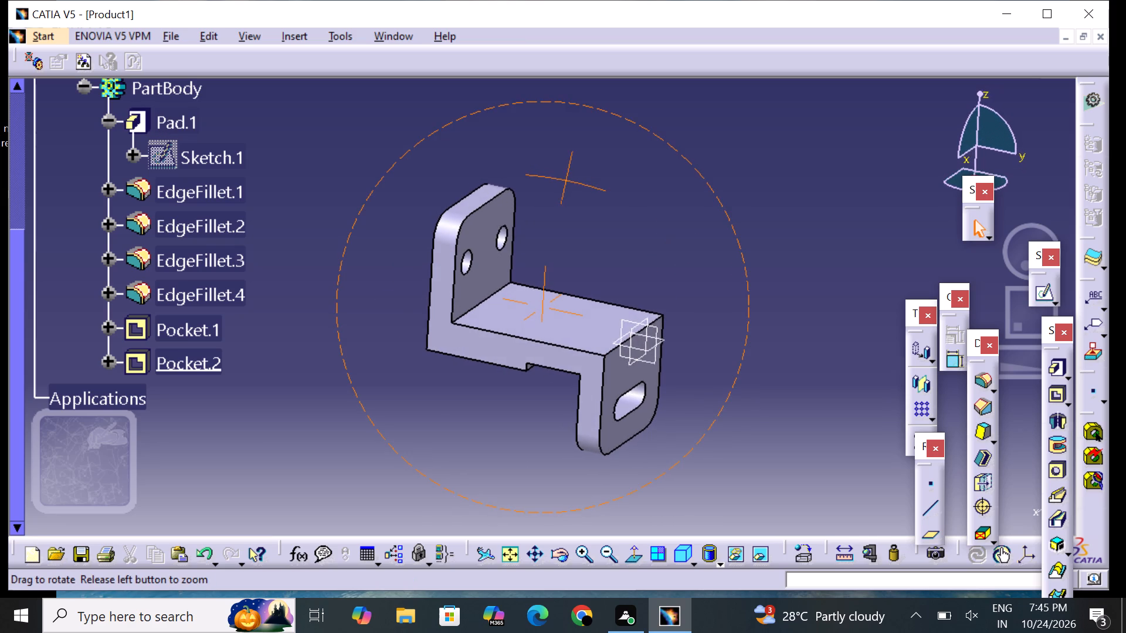
middle_click_drag(565, 181, 554, 202)
right_click_drag(565, 181, 554, 202)
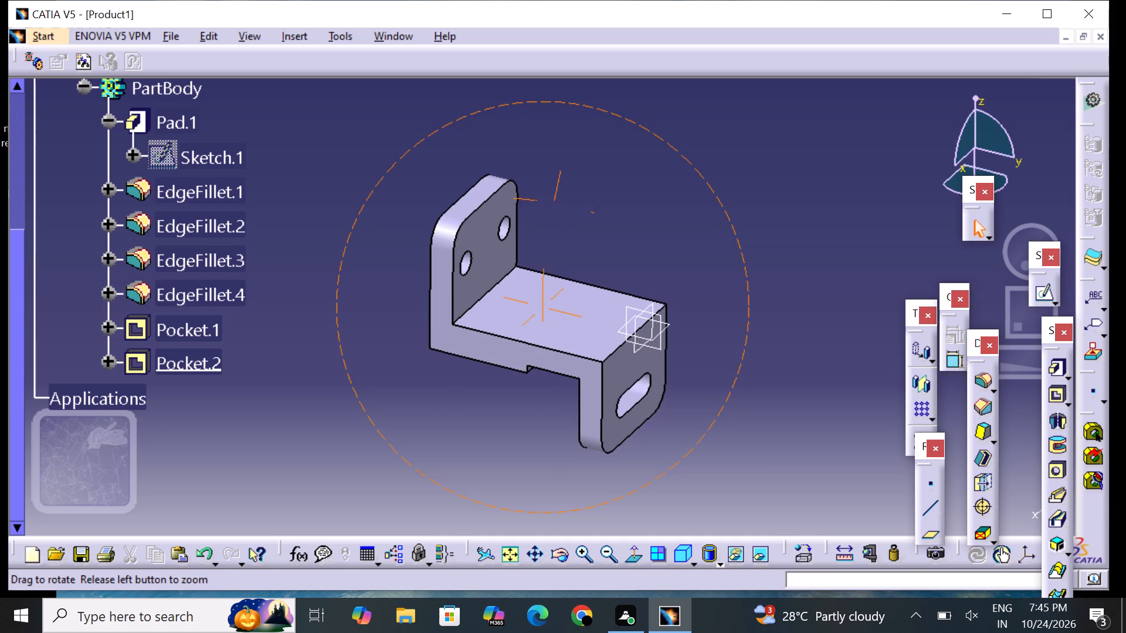
middle_click_drag(554, 202, 554, 203)
right_click_drag(554, 202, 554, 203)
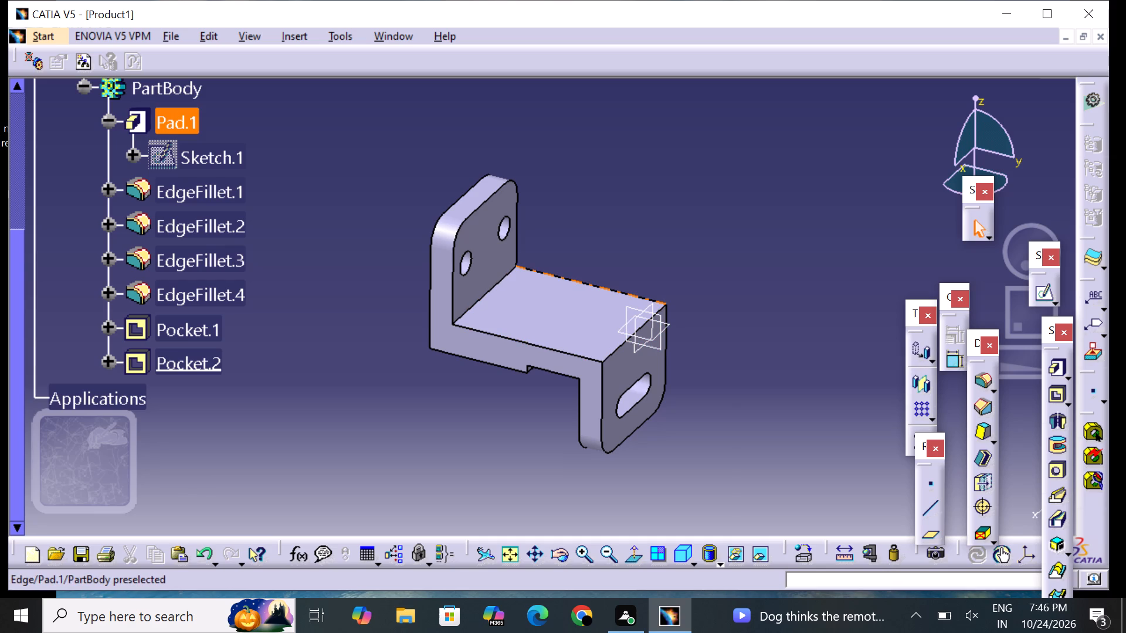
left_click(603, 303)
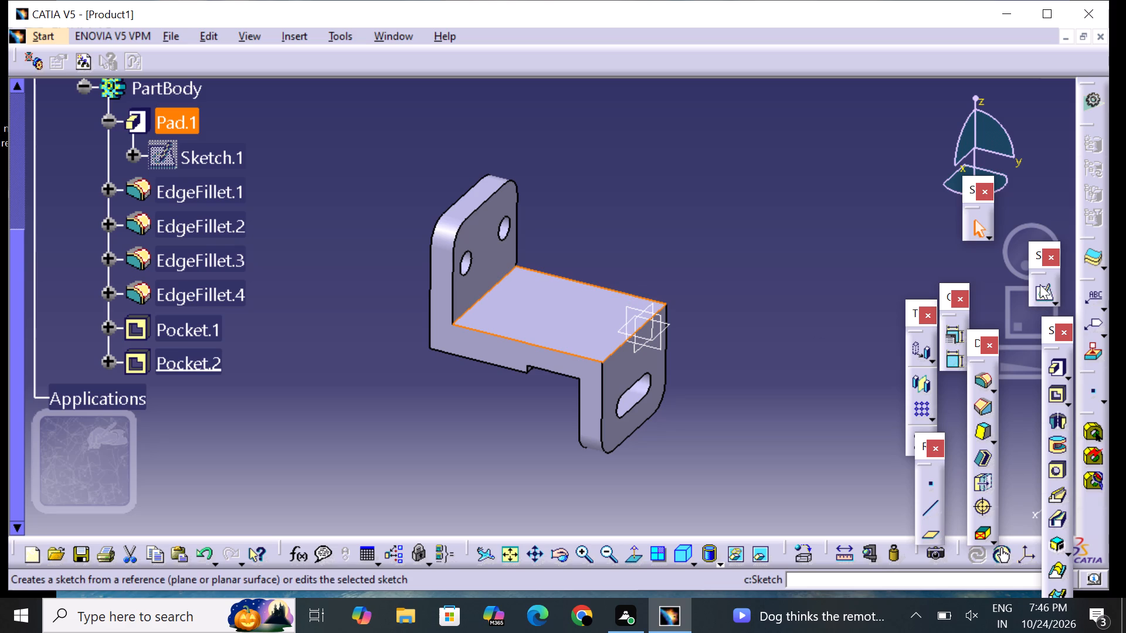
left_click(1040, 283)
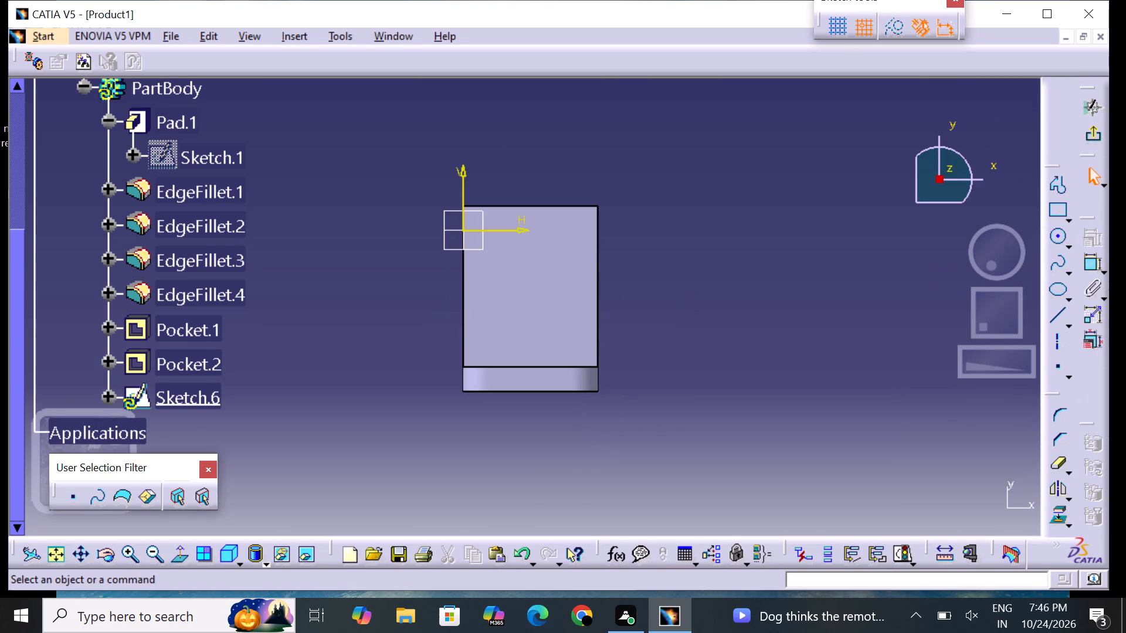
Sketch two concentric circles, about 28 mm and 20 mm in diameter, centred about 20 mm from the origin along both axes.
left_click(1049, 239)
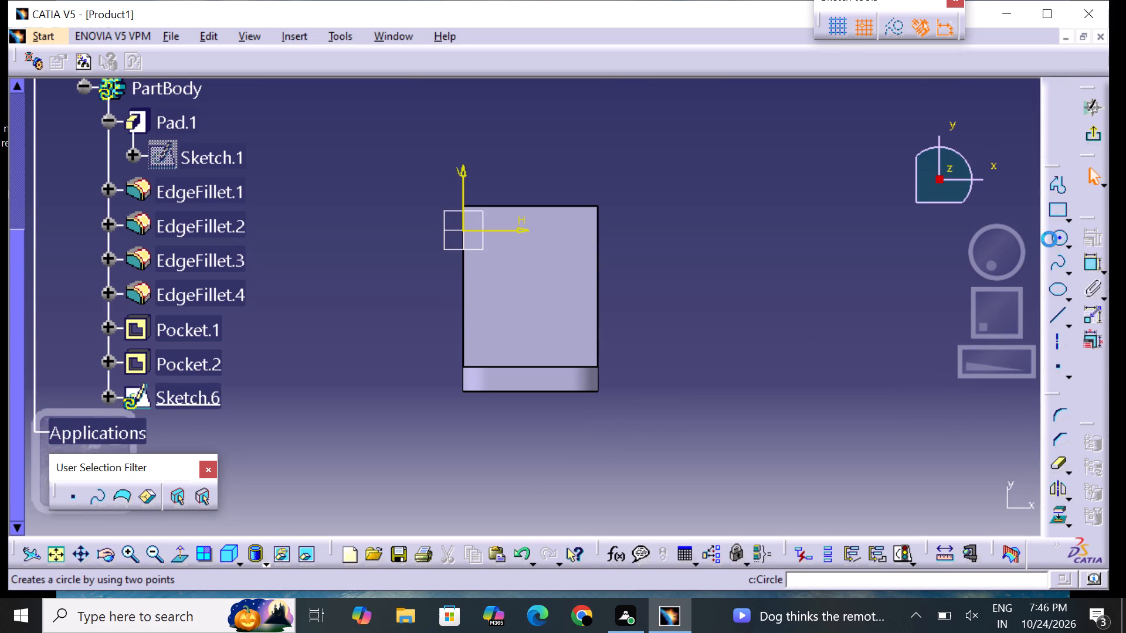
left_click(528, 288)
left_click(532, 311)
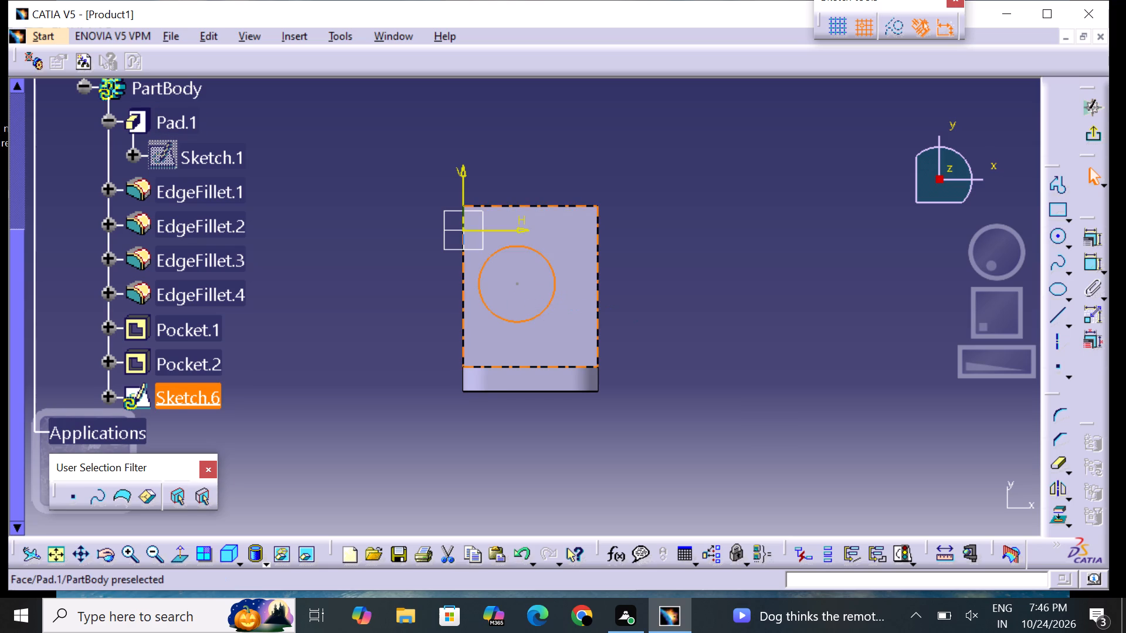
left_click(713, 316)
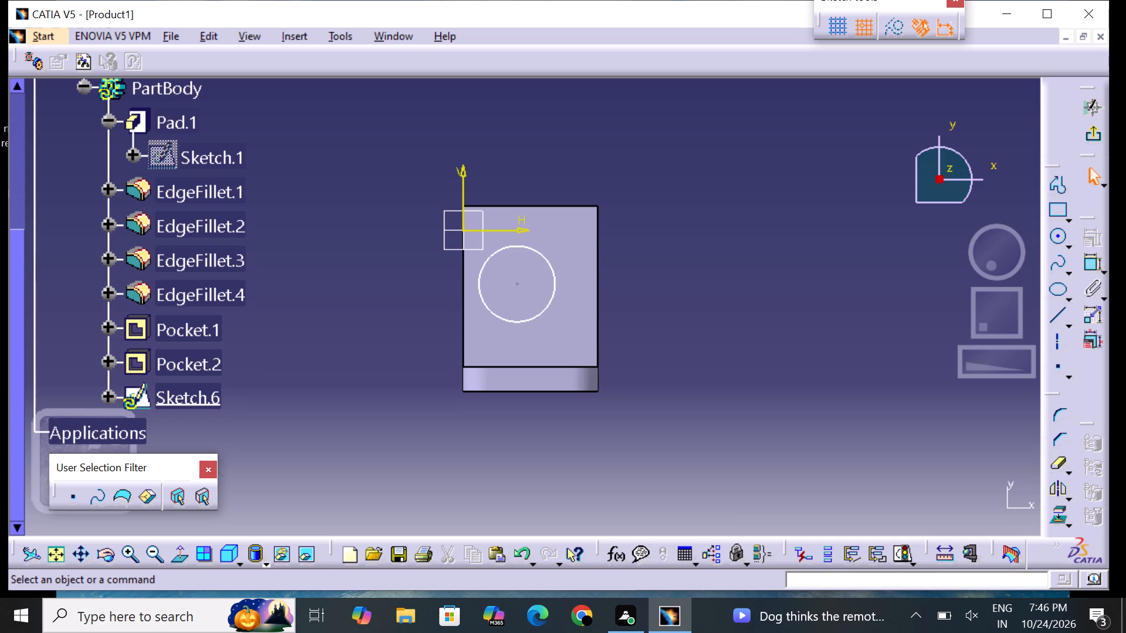
left_click(1059, 238)
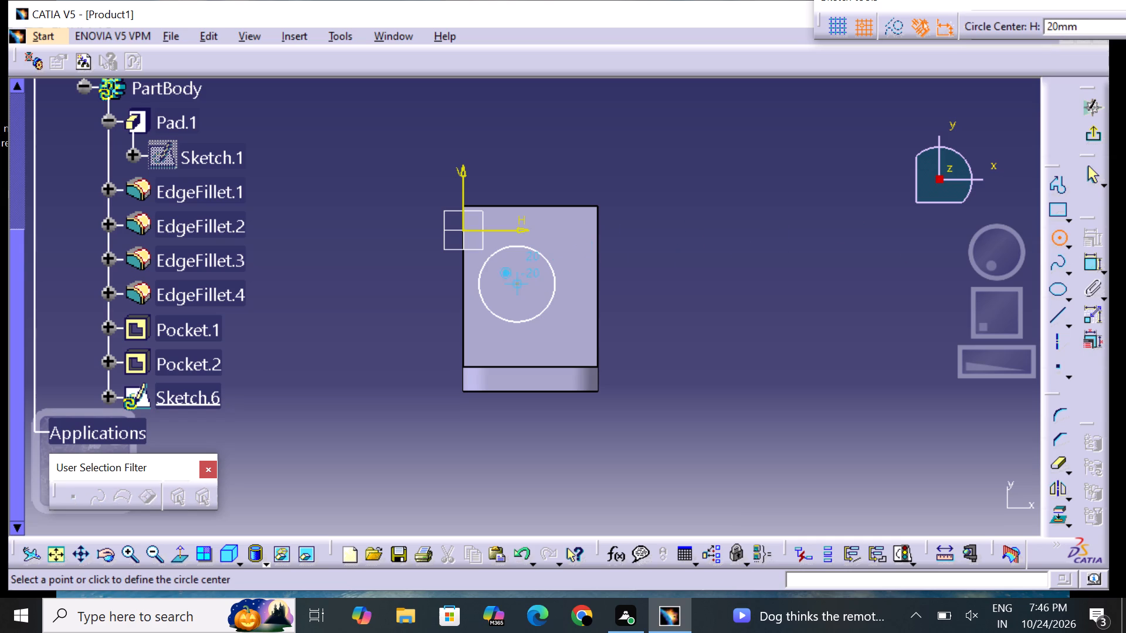
left_click(521, 287)
left_click(526, 302)
left_click(763, 338)
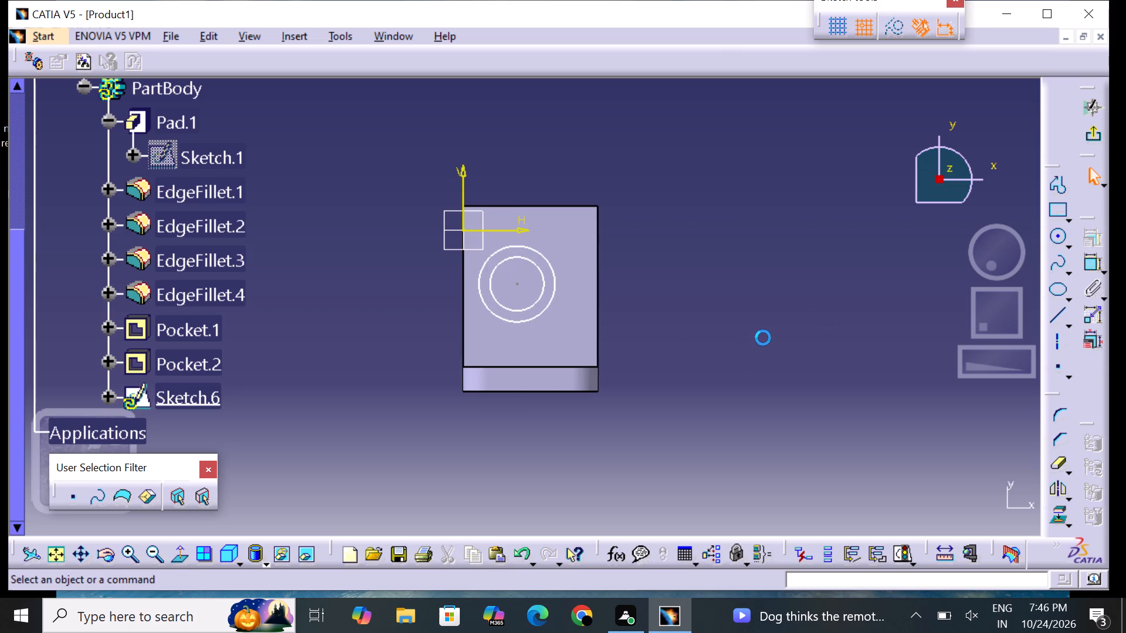
Dimension the outer circle and set its diameter to 24 mm.
left_click(1083, 263)
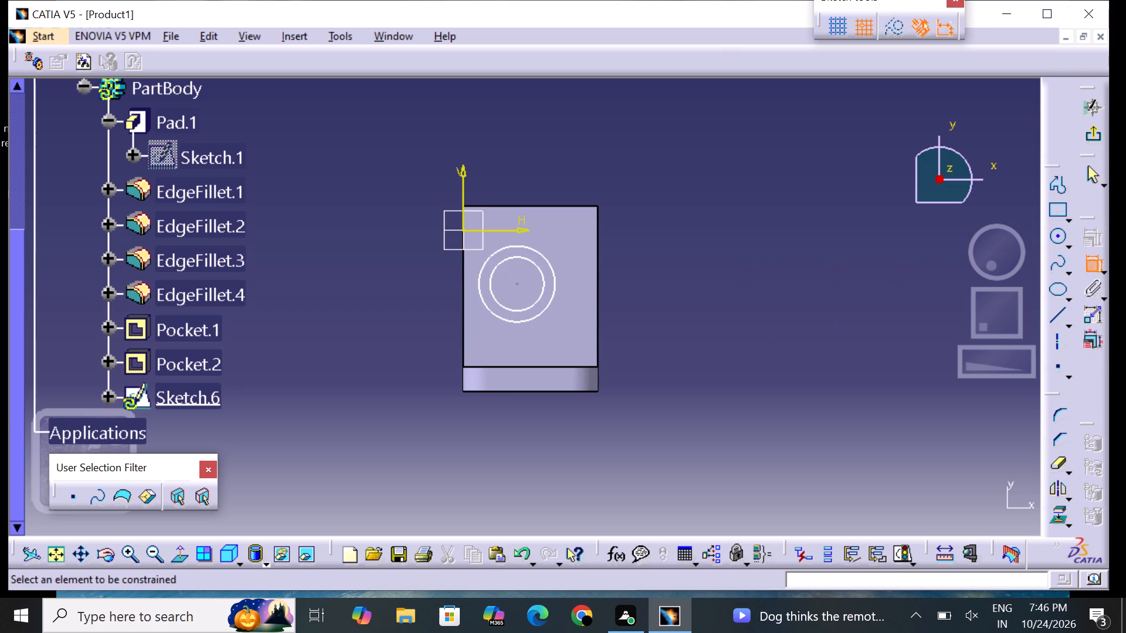
left_click(555, 299)
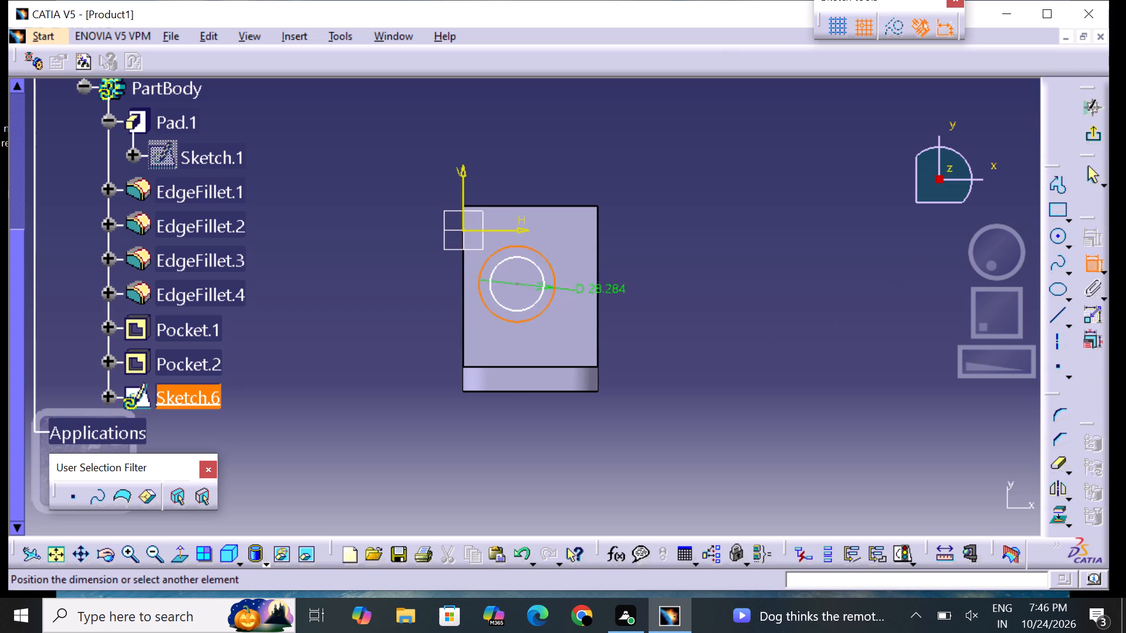
left_click(711, 264)
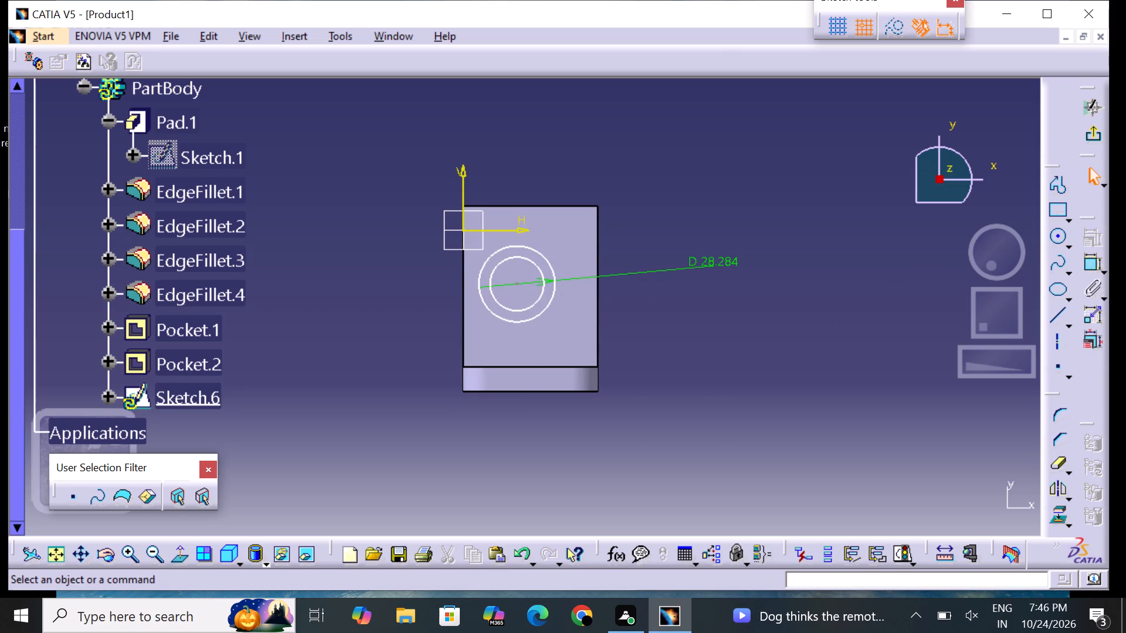
double_click(711, 263)
key("BackSpace")
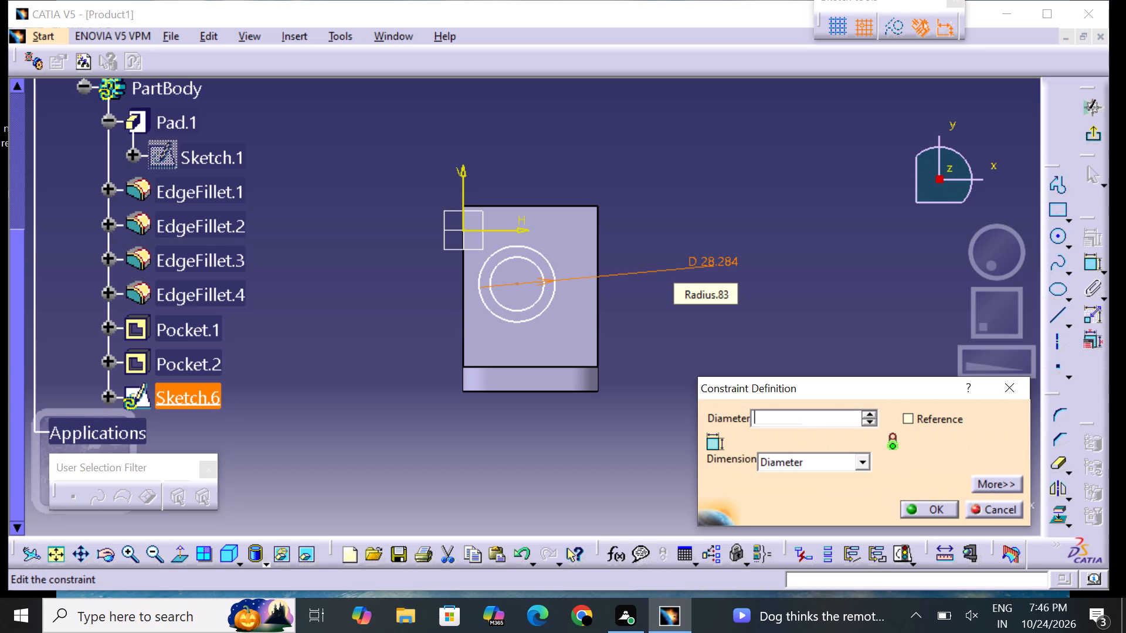
type("24")
key("Return")
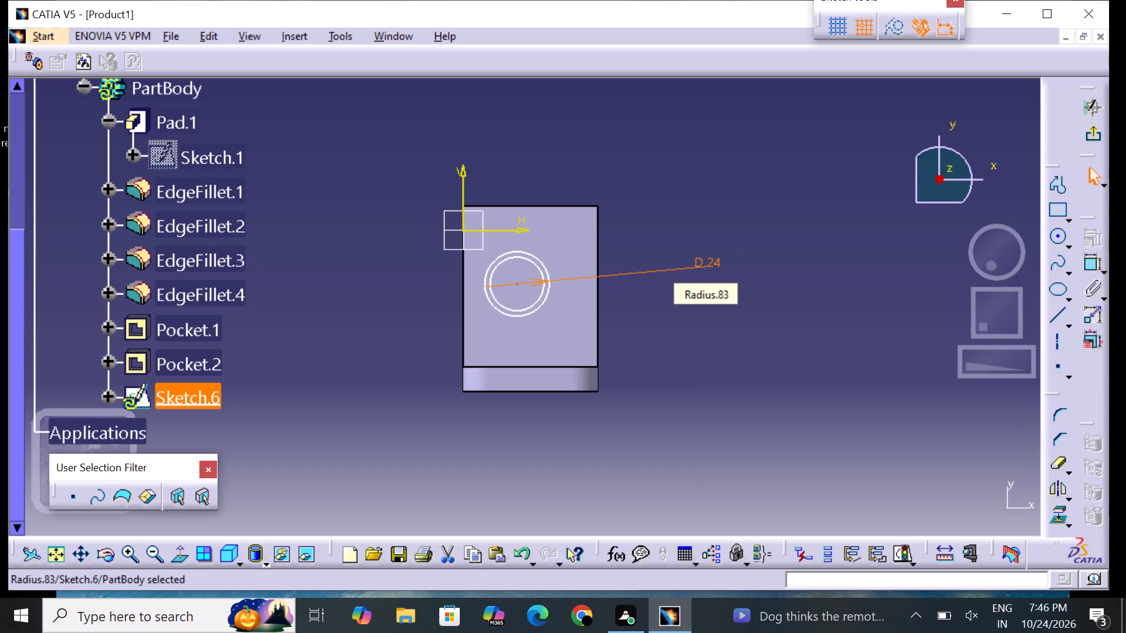
left_click(728, 348)
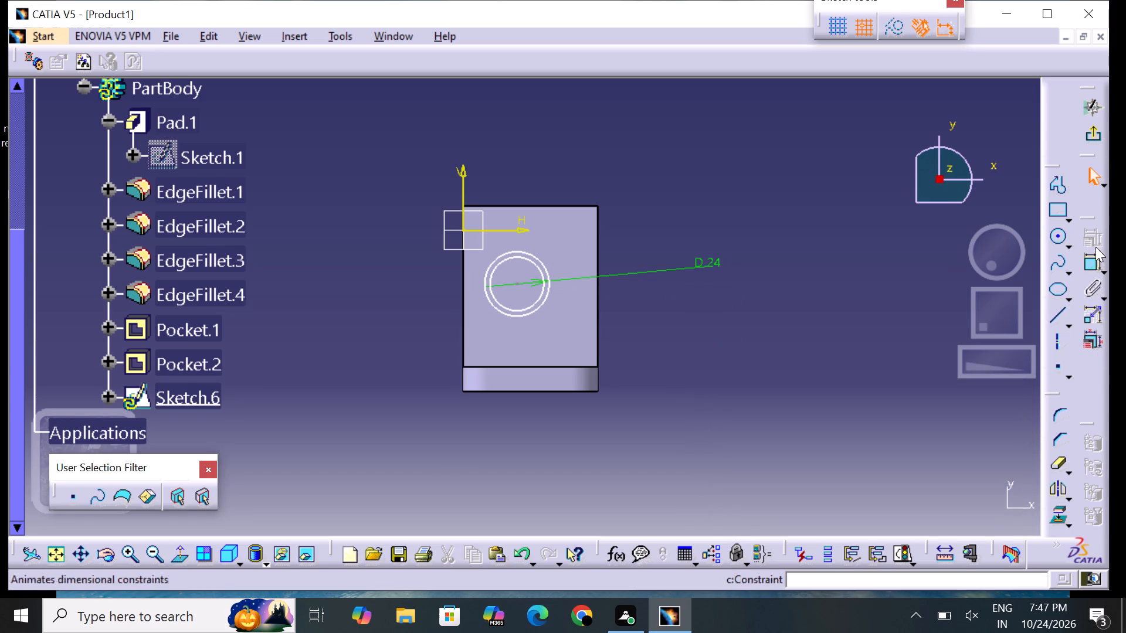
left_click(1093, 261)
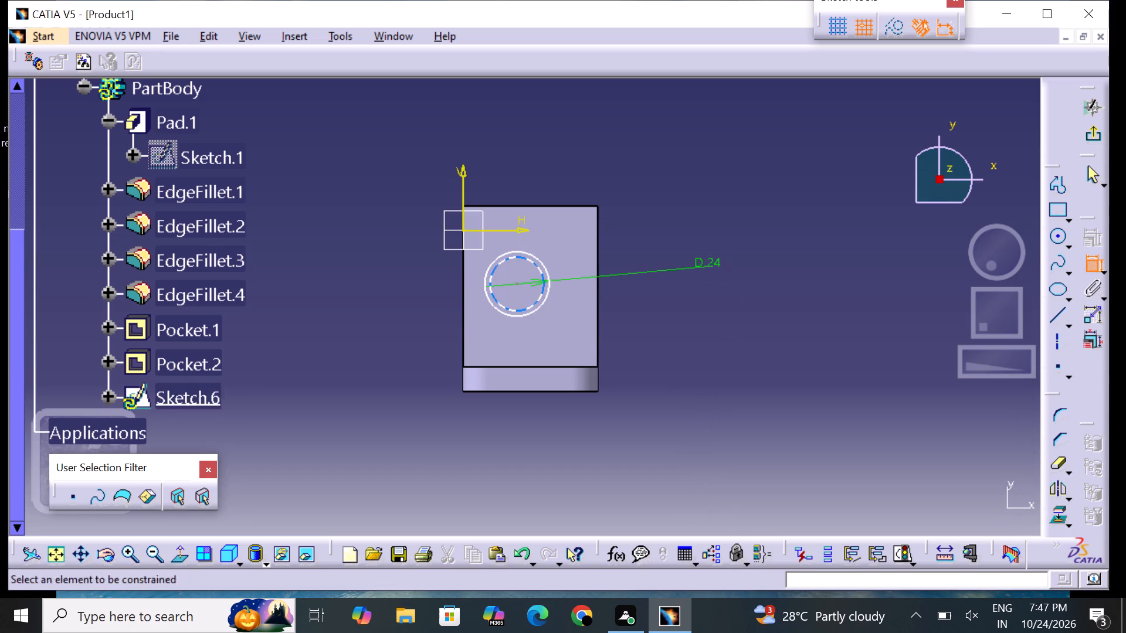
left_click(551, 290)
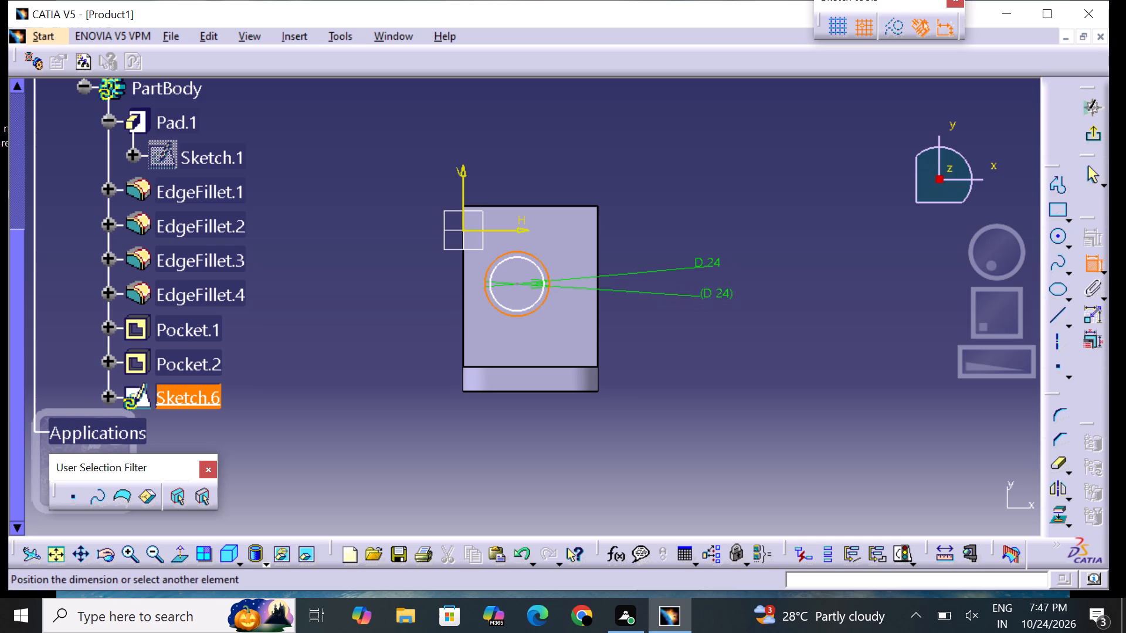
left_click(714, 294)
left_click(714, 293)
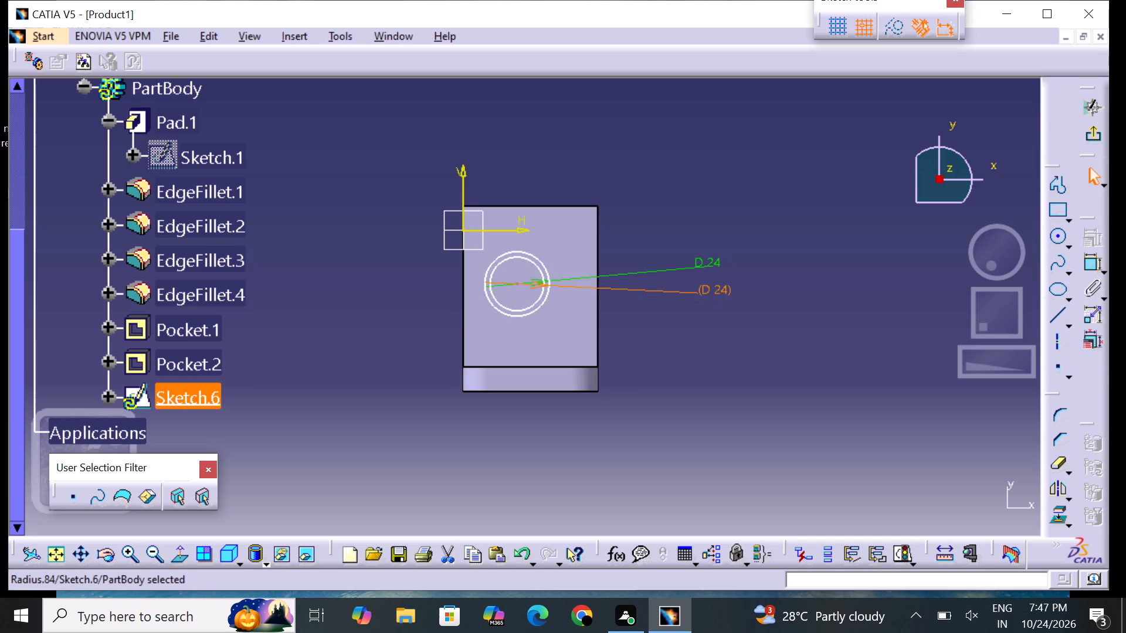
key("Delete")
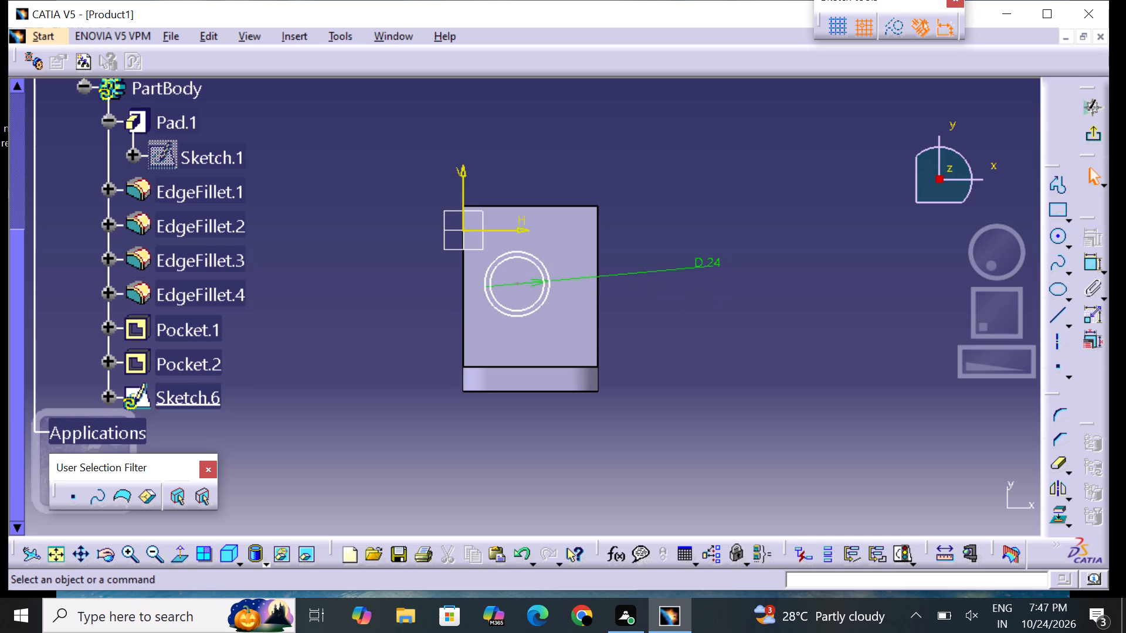
Dimension the inner circle and set its diameter to 16 mm.
left_click(1093, 266)
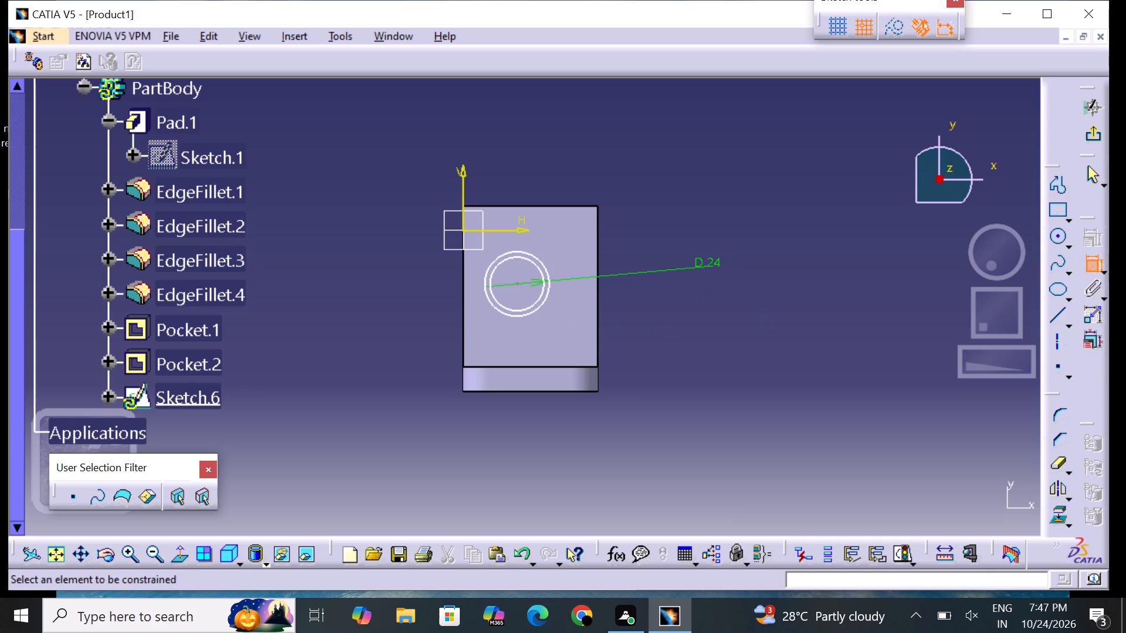
left_click(540, 297)
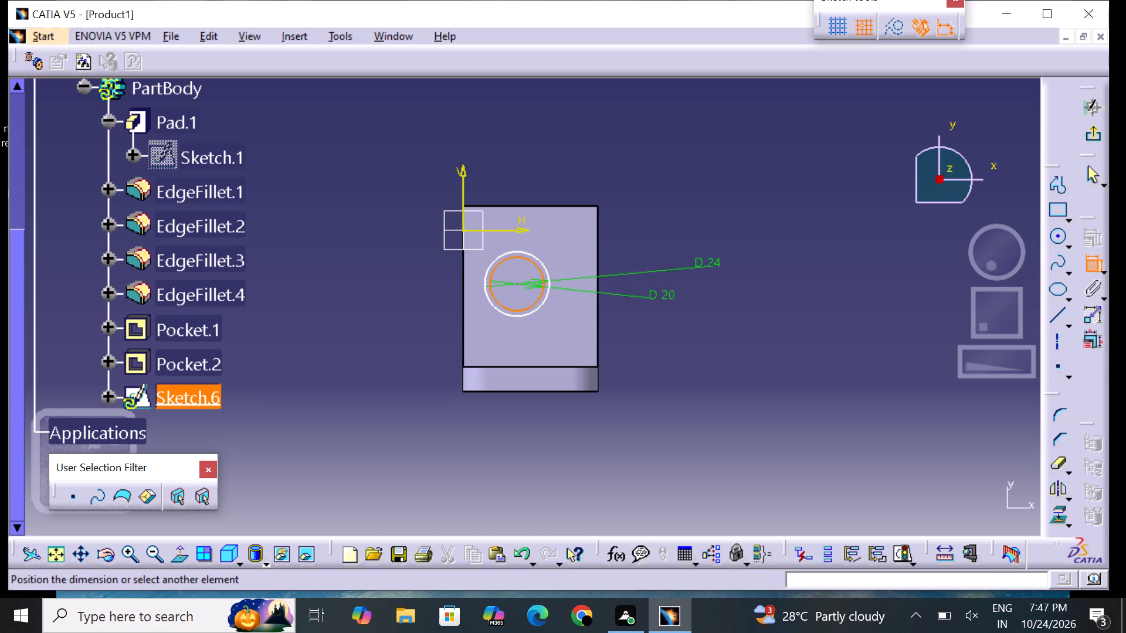
left_click(698, 290)
double_click(698, 290)
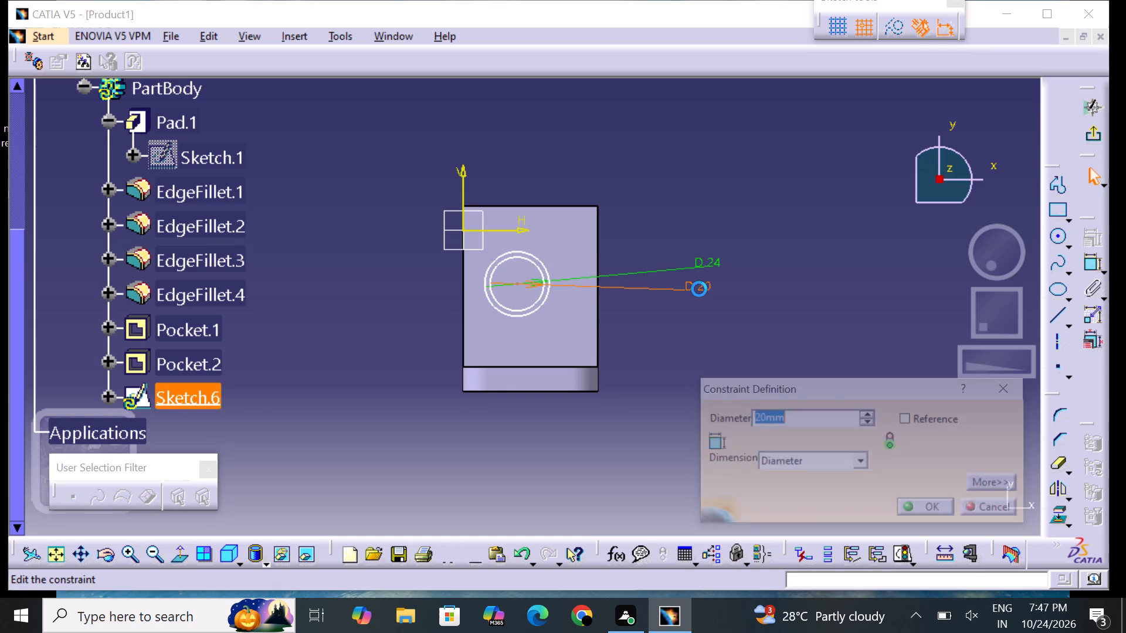
key("BackSpace")
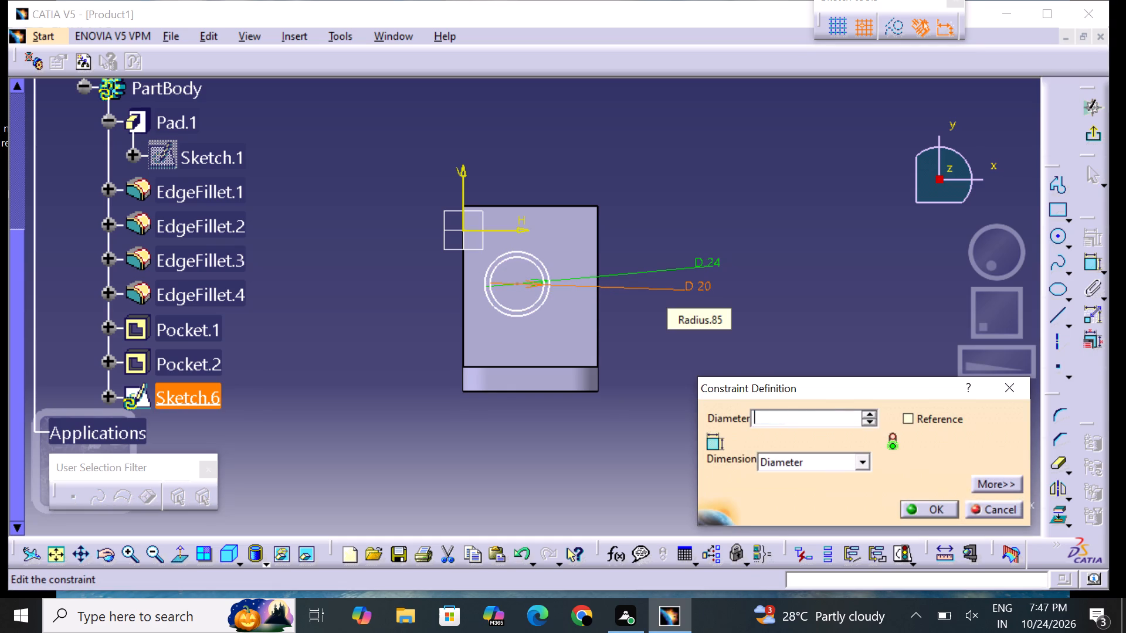
type("16")
key("Return")
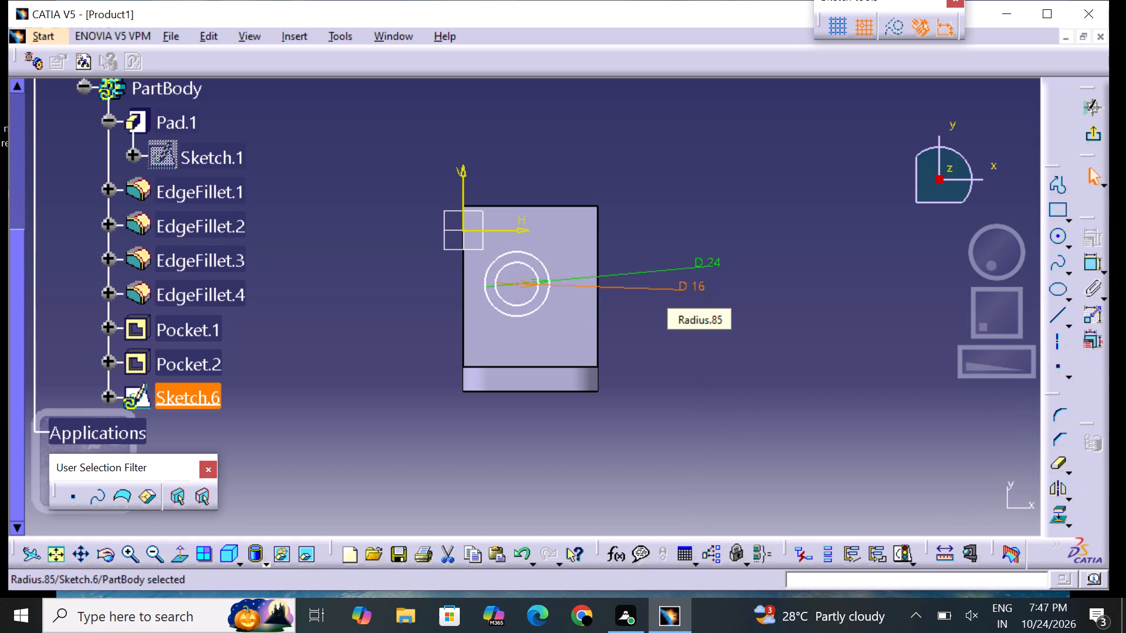
left_click(701, 392)
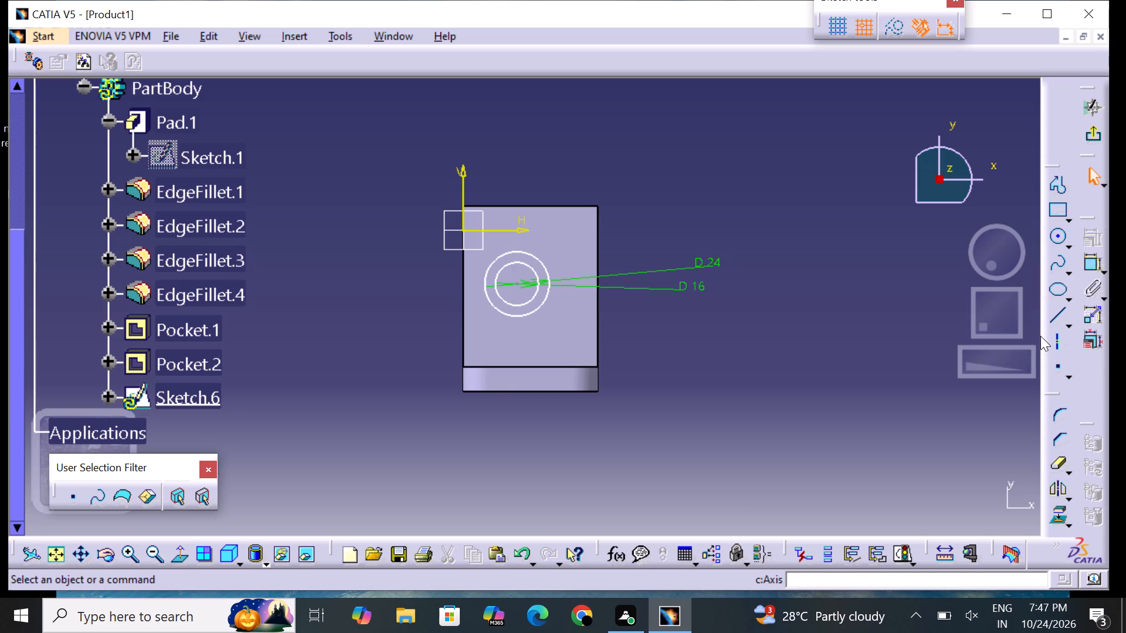
Dimension the circles' centre from the edge where the flat section meets the upright leg and set the distance to 20 mm.
left_click(1091, 266)
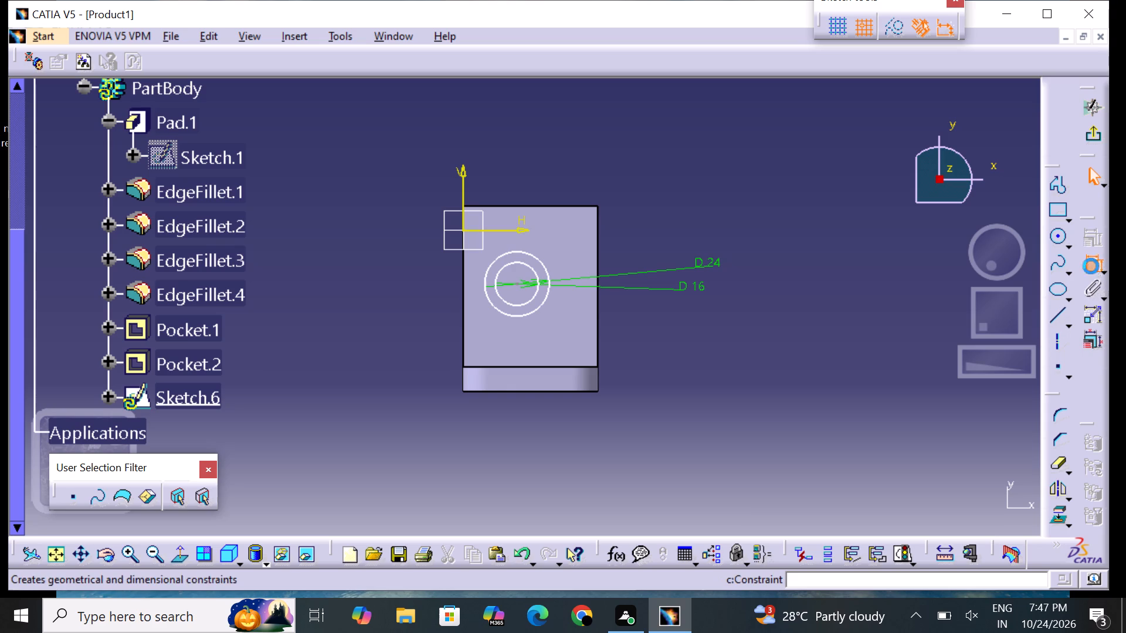
left_click(527, 367)
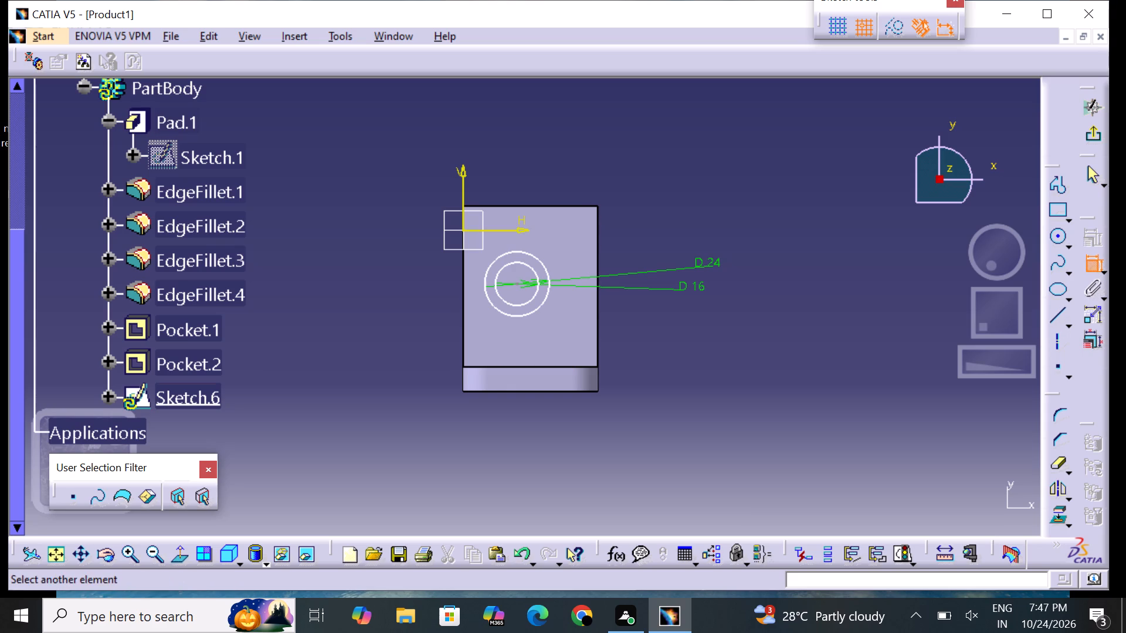
left_click(518, 284)
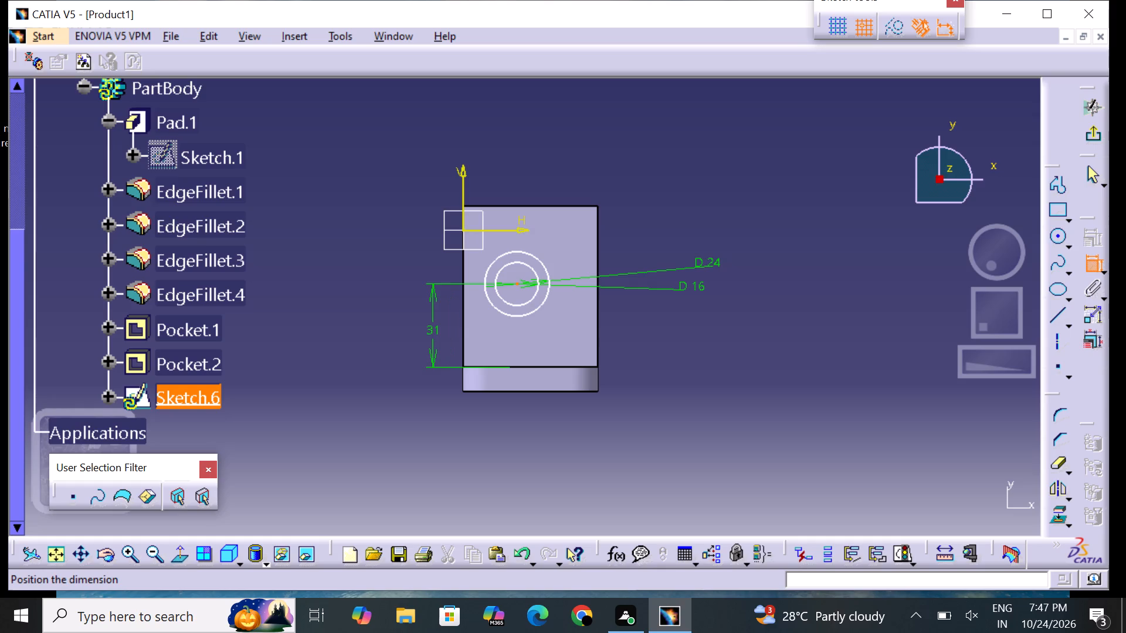
left_click(431, 332)
double_click(435, 327)
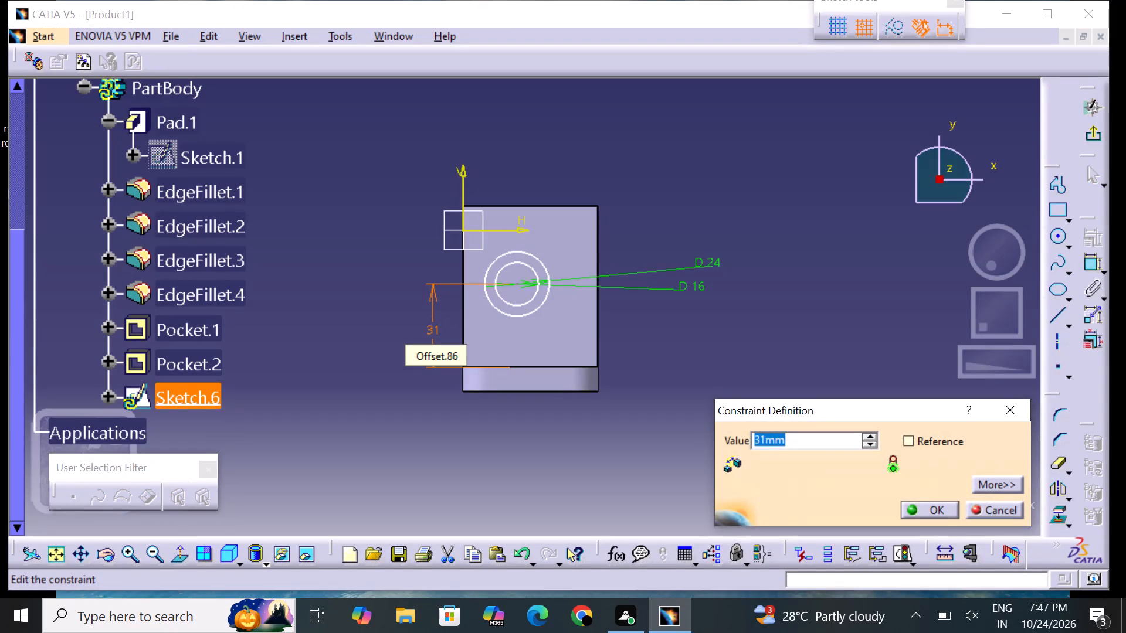
key("BackSpace")
type("20")
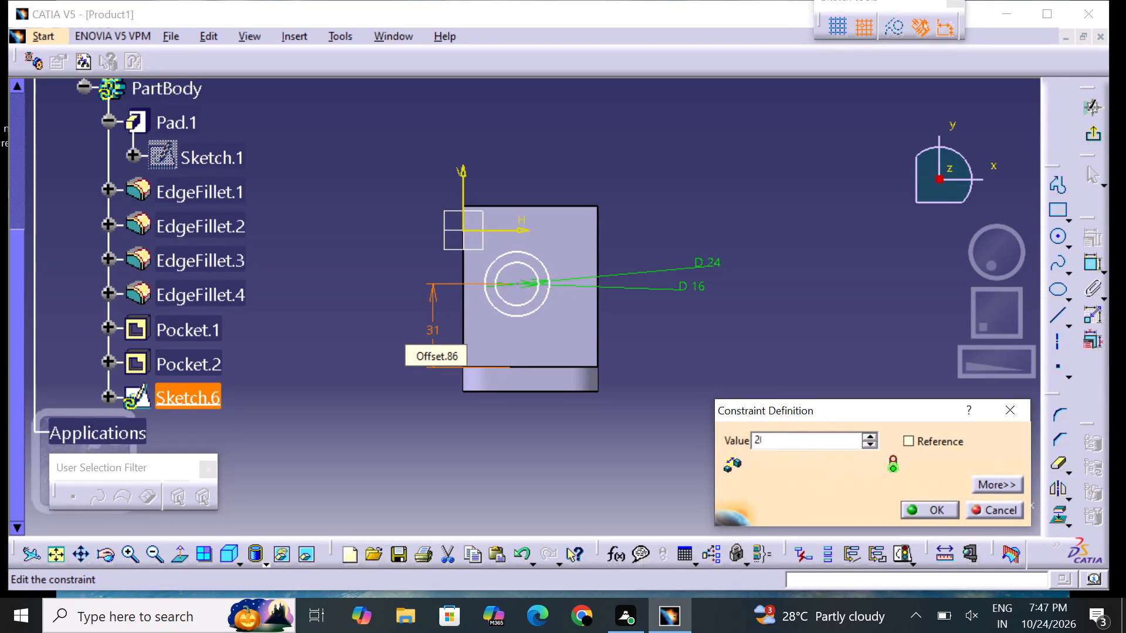
key("Return")
left_click(697, 417)
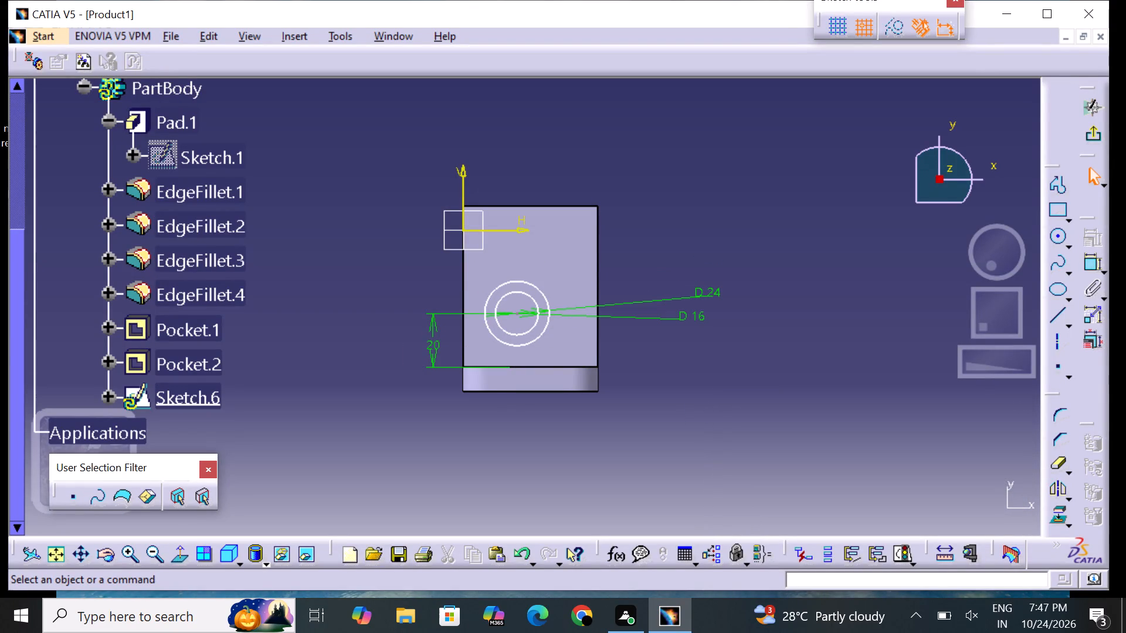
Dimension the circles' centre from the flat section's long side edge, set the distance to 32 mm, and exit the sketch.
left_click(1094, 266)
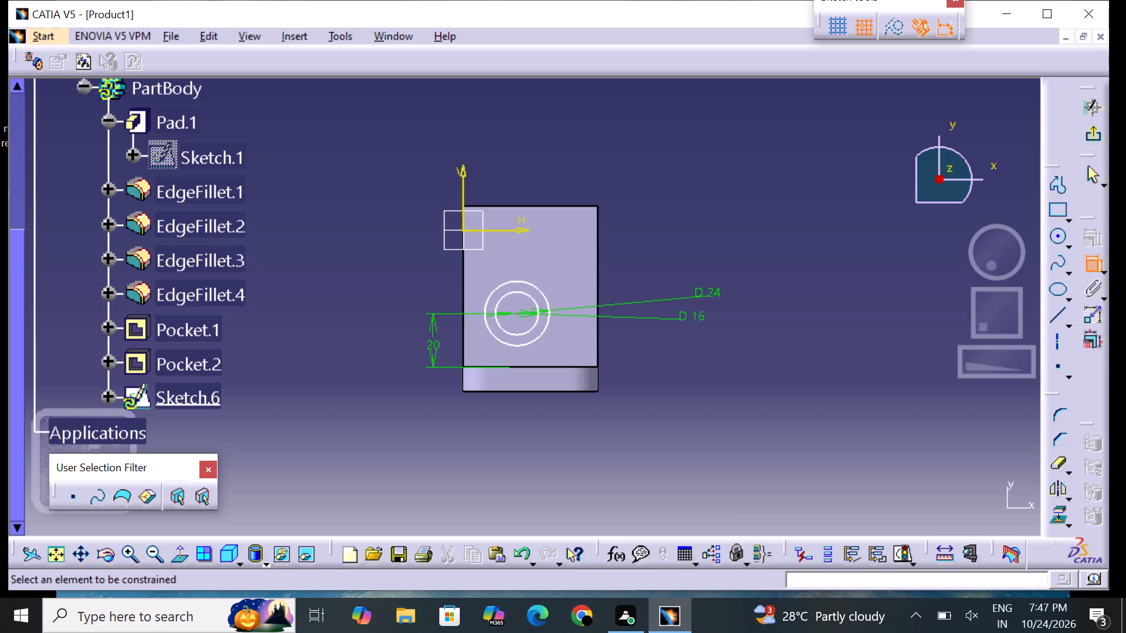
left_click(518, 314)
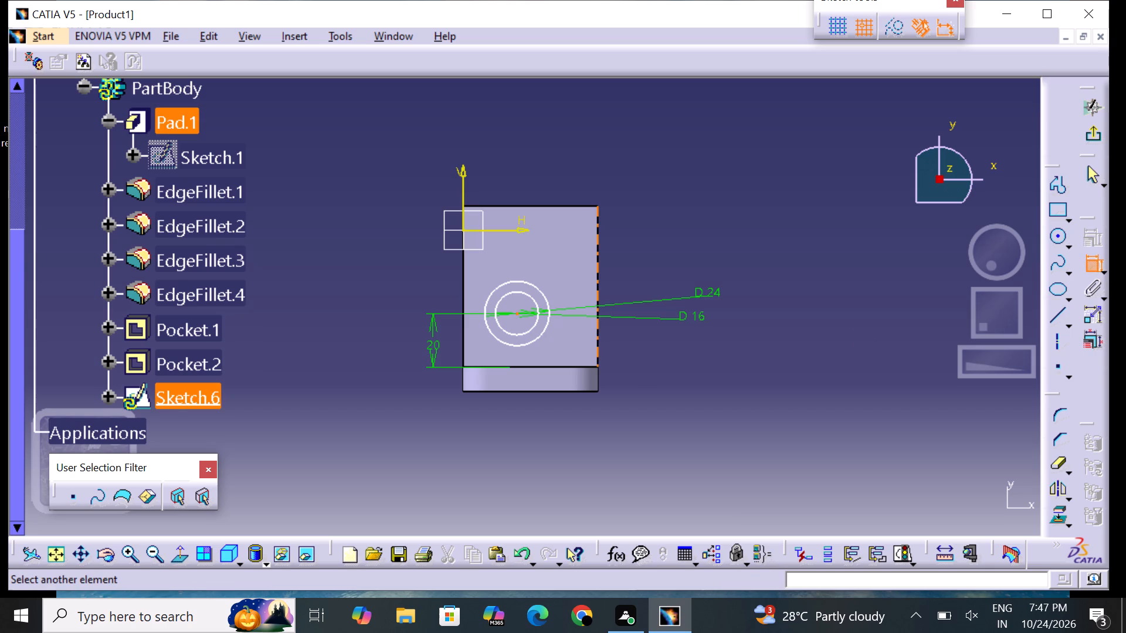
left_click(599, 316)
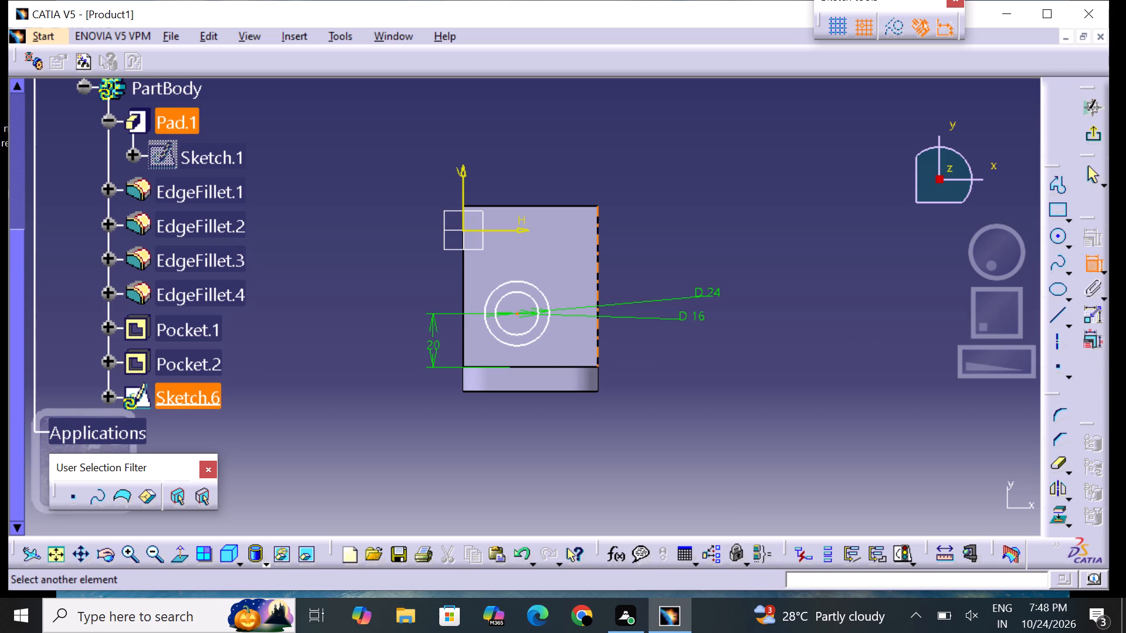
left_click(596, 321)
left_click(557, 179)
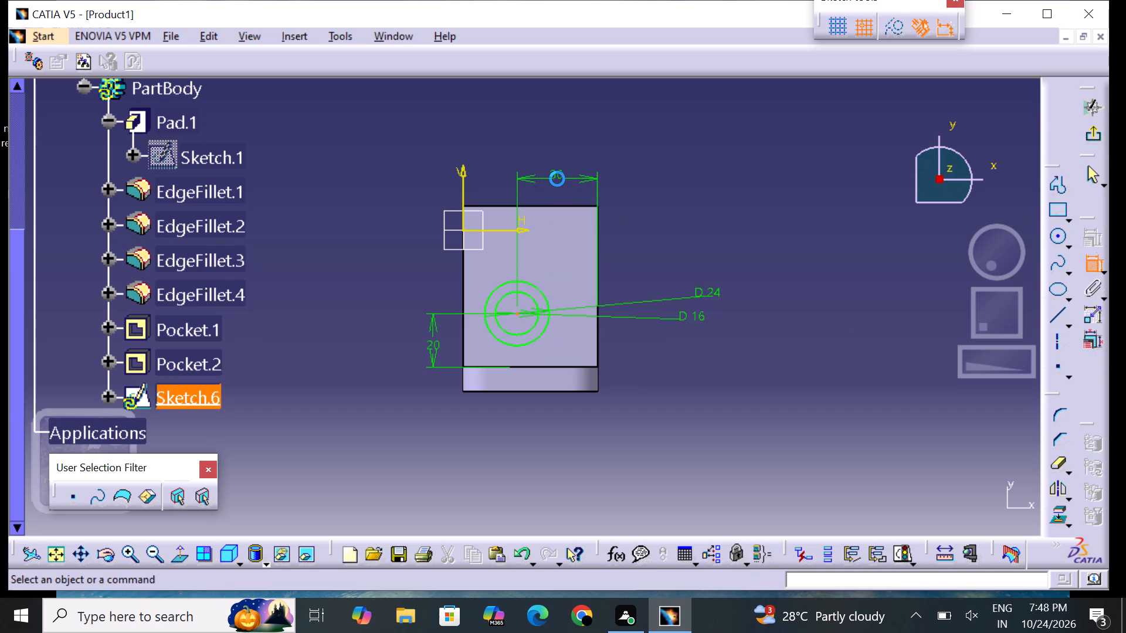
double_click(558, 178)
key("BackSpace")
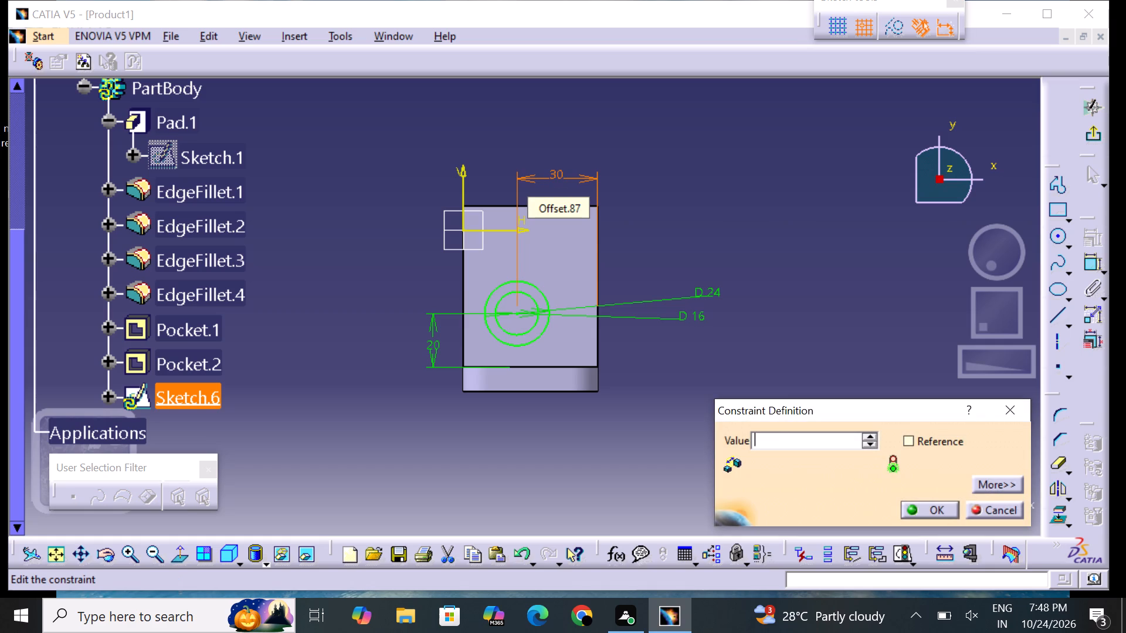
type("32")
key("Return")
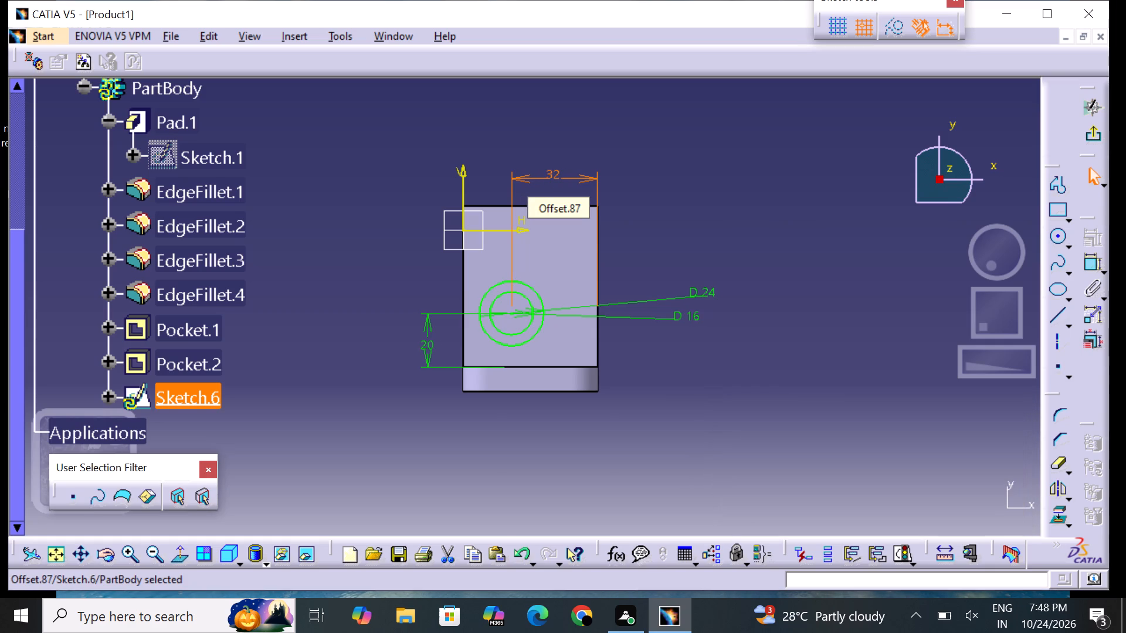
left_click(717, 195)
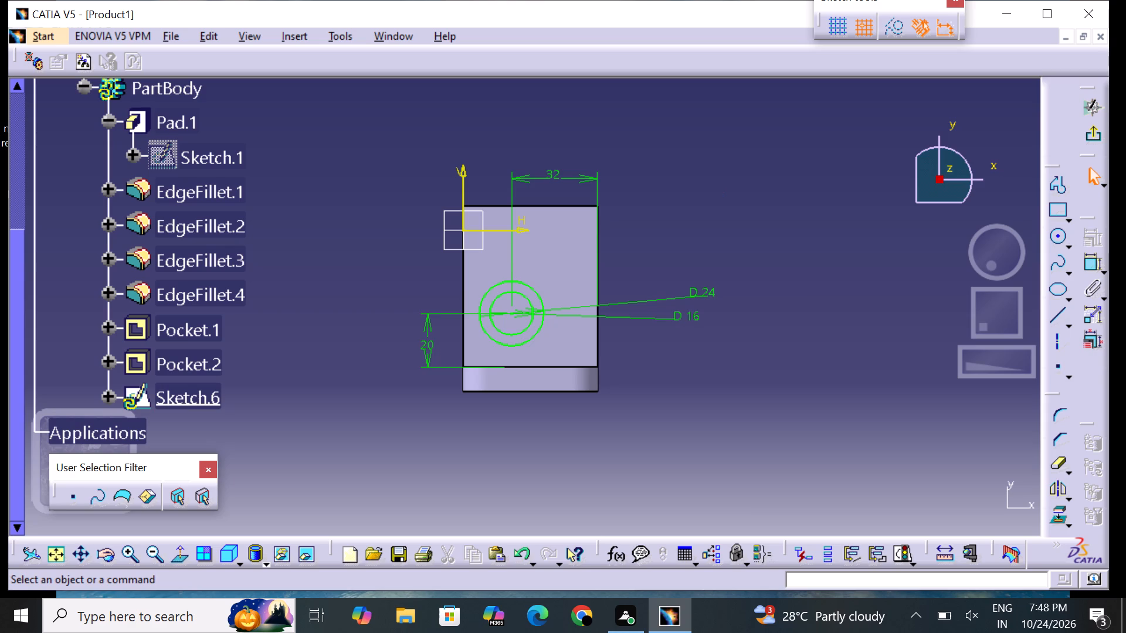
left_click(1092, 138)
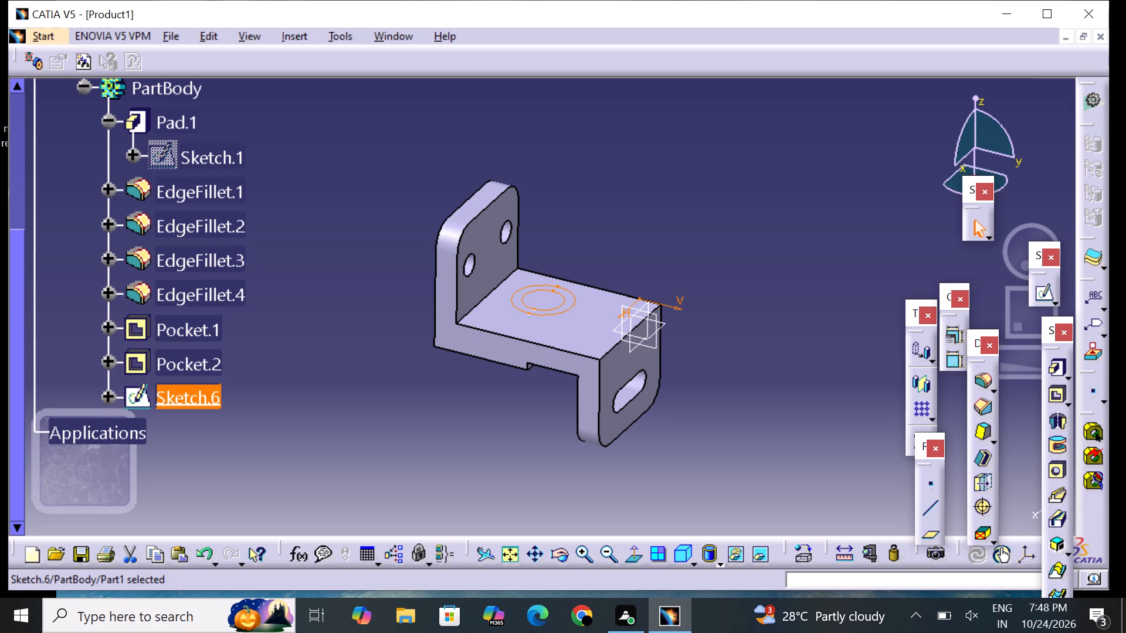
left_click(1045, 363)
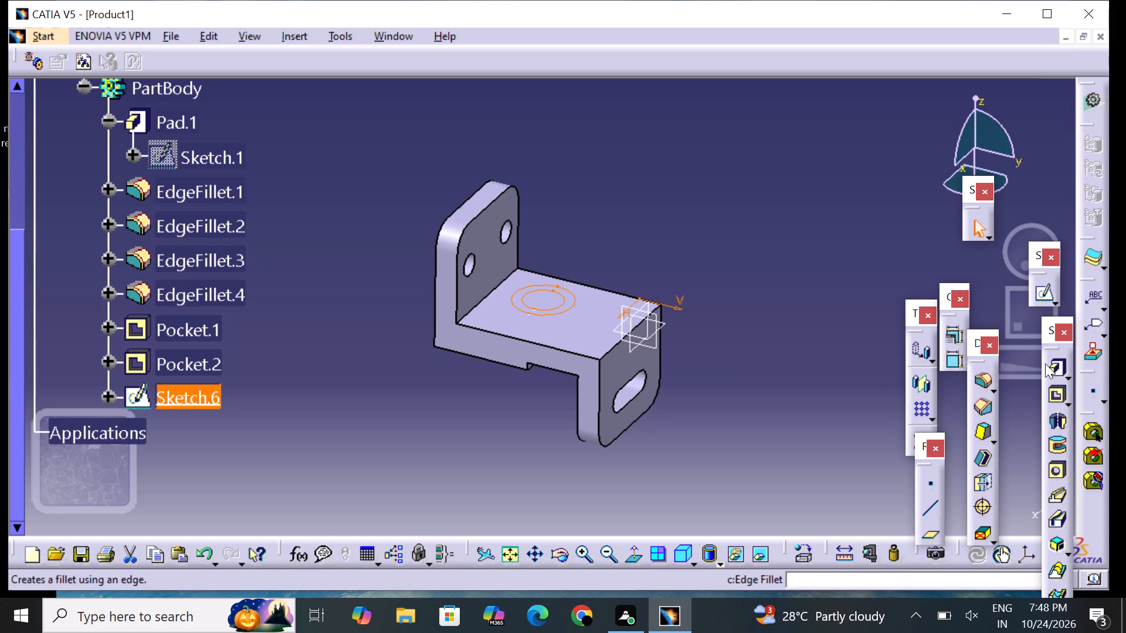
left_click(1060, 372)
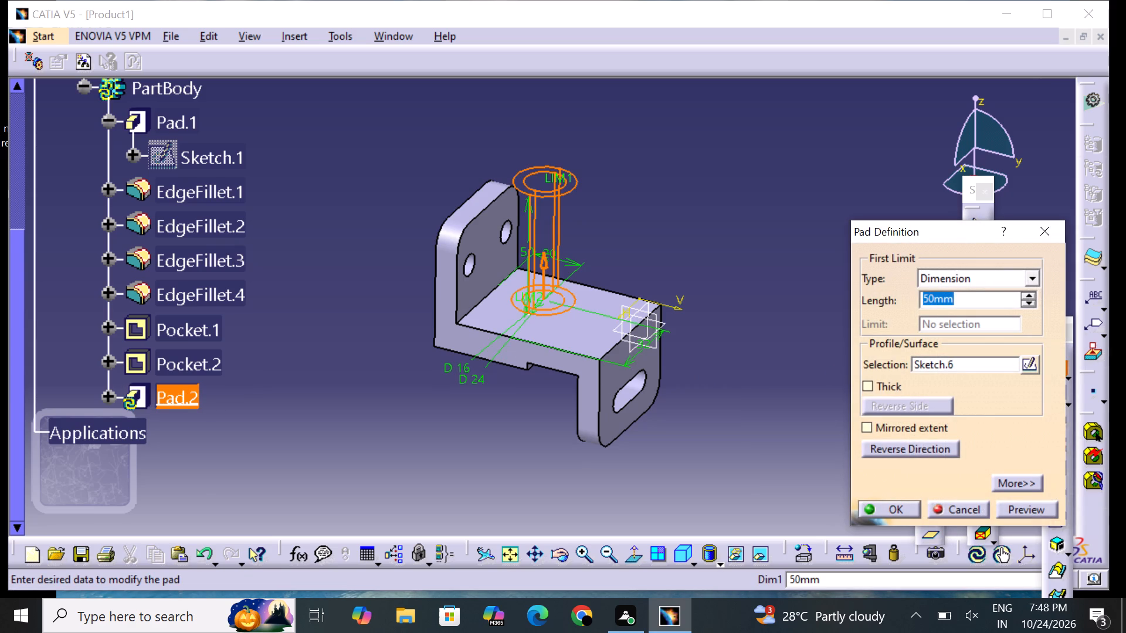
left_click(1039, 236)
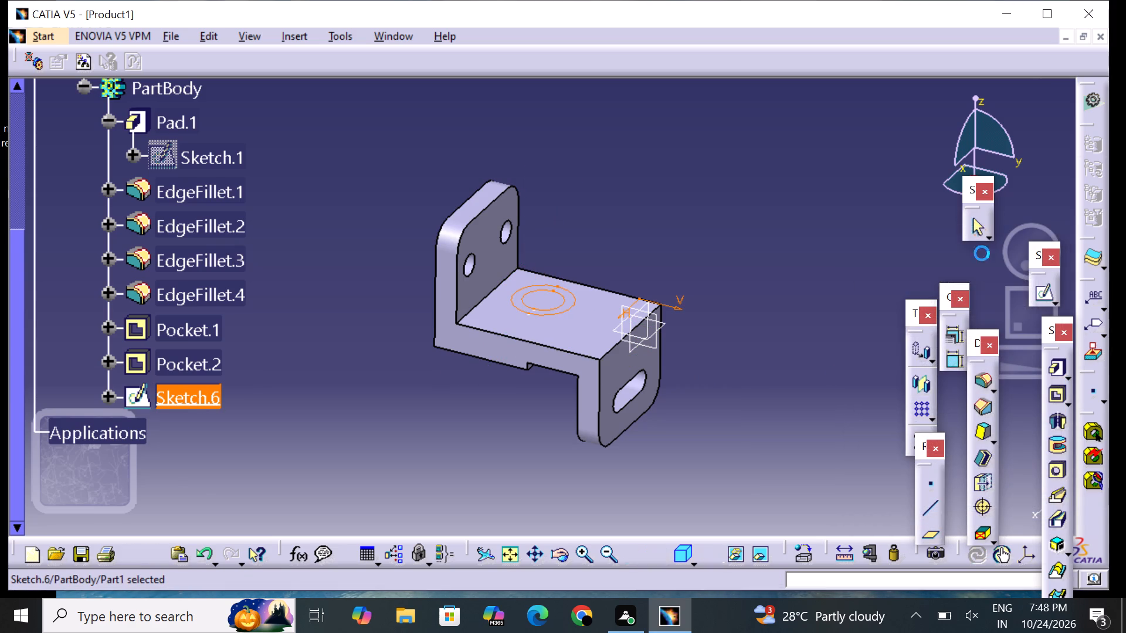
Delete the concentric-circle sketch from the bracket's flat section.
left_click(570, 313)
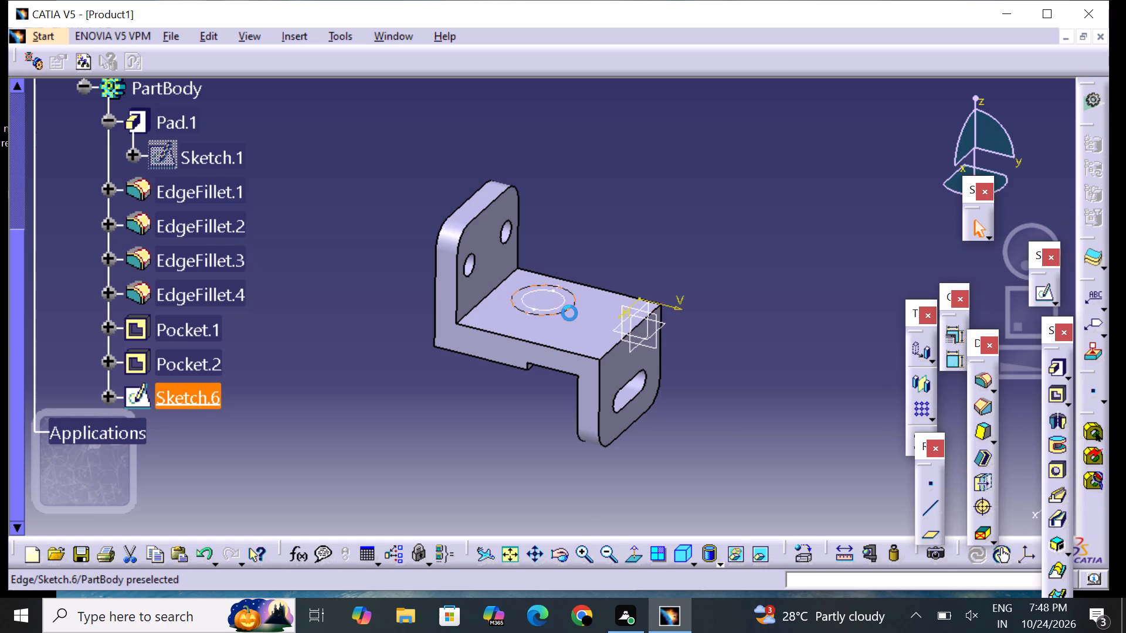
right_click(568, 312)
left_click(626, 488)
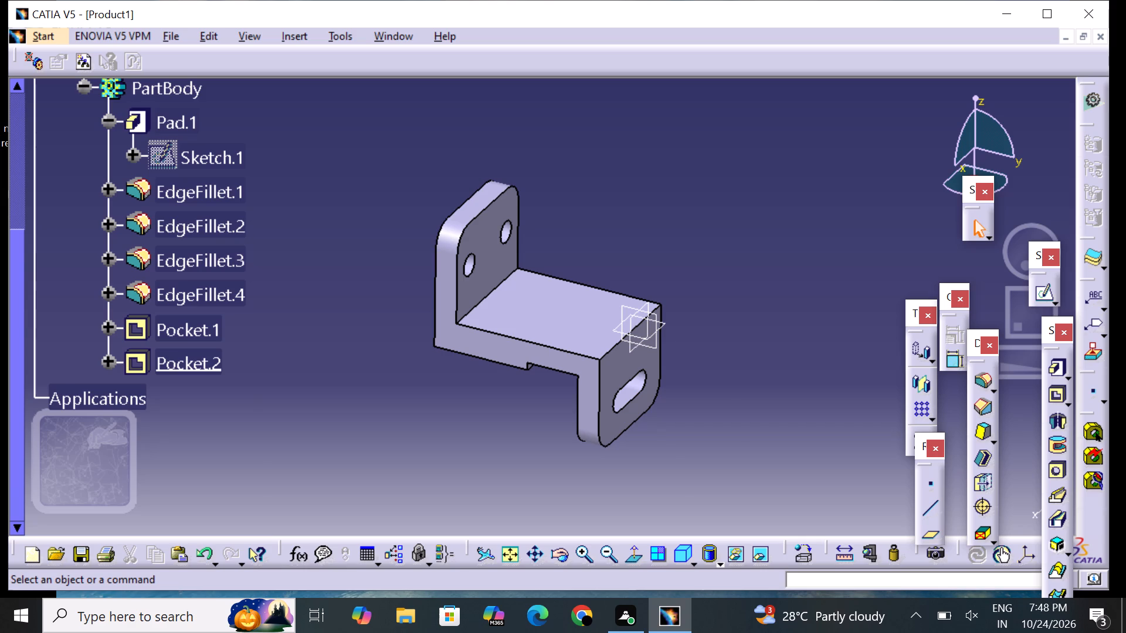
Examine the bracket's flat section and both legs from several angles.
left_click(290, 37)
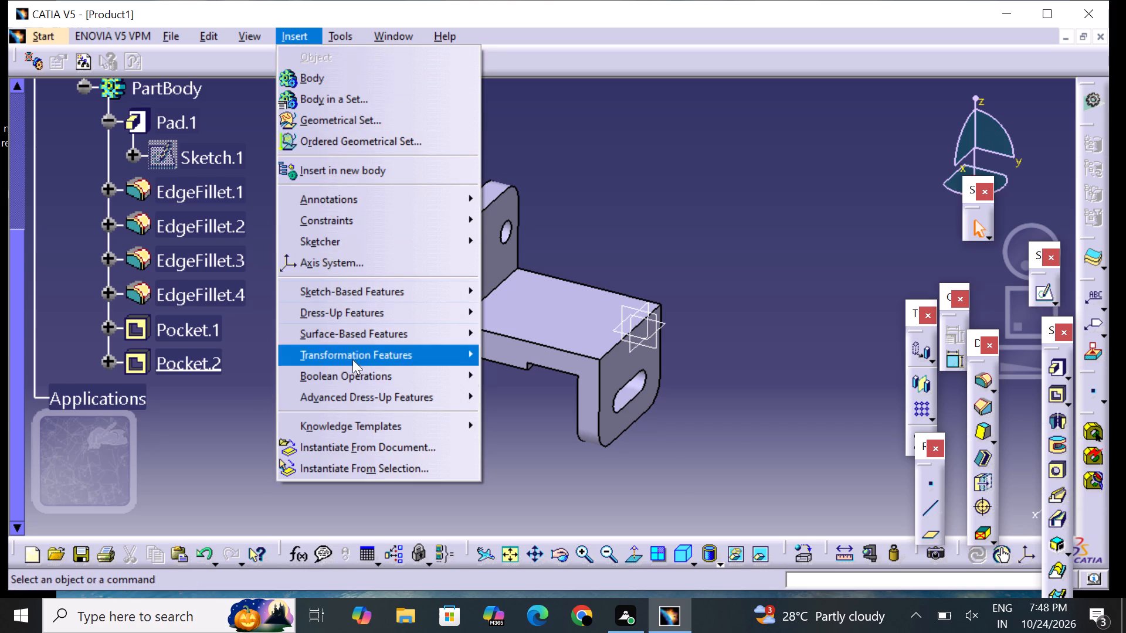
left_click(216, 458)
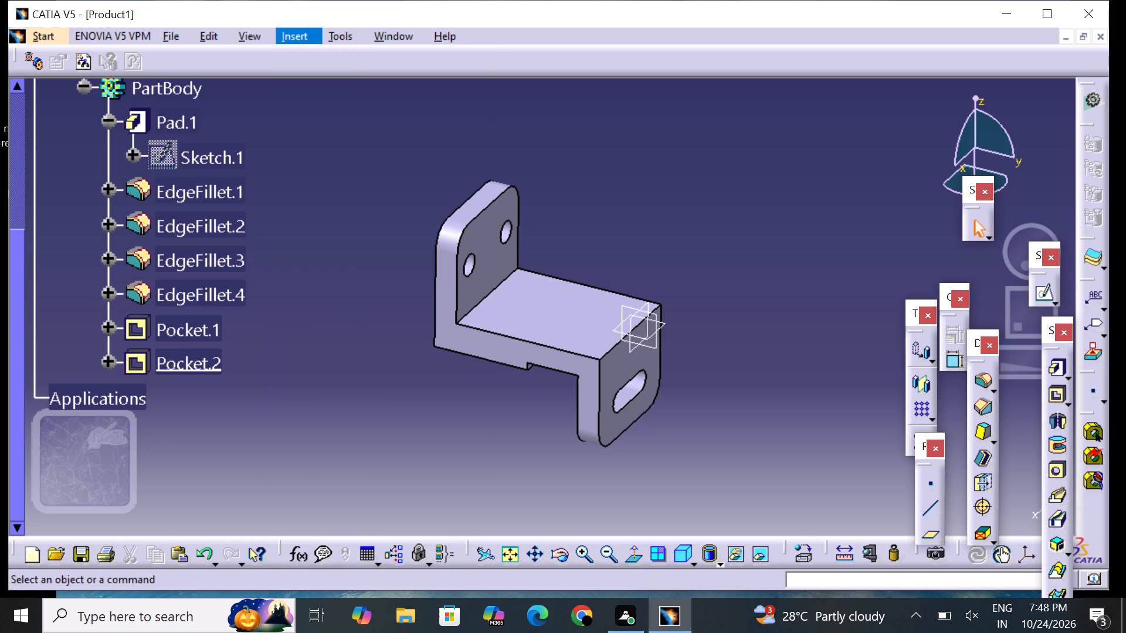
middle_click_drag(273, 373, 407, 367)
right_click_drag(274, 373, 407, 367)
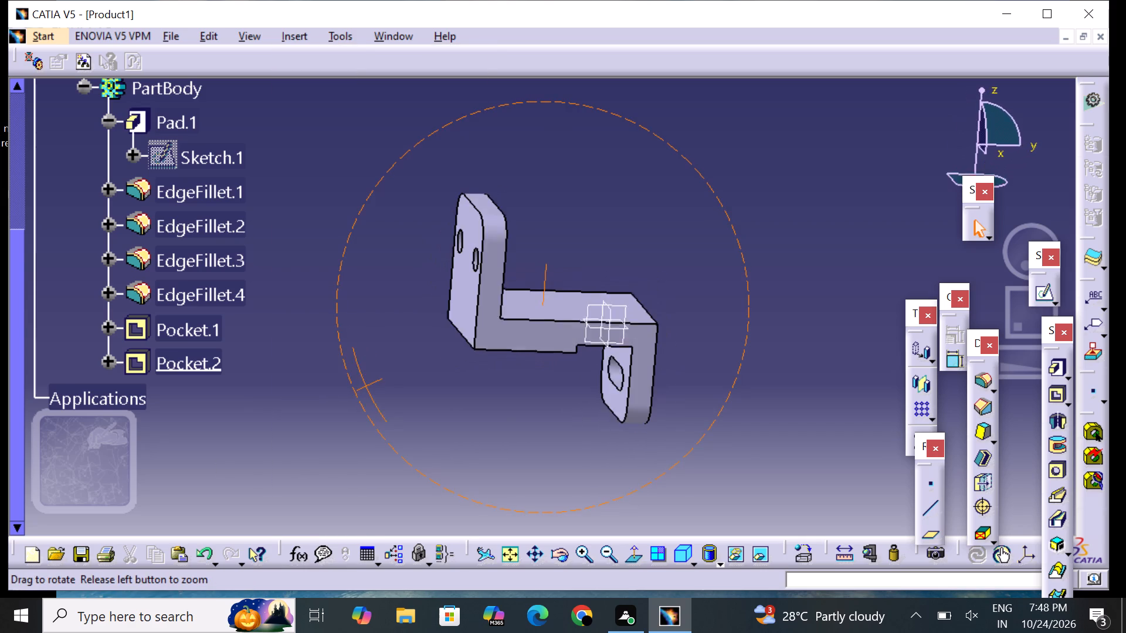
middle_click_drag(407, 367, 407, 368)
right_click_drag(407, 367, 381, 372)
middle_click_drag(788, 336, 746, 363)
right_click_drag(788, 336, 746, 363)
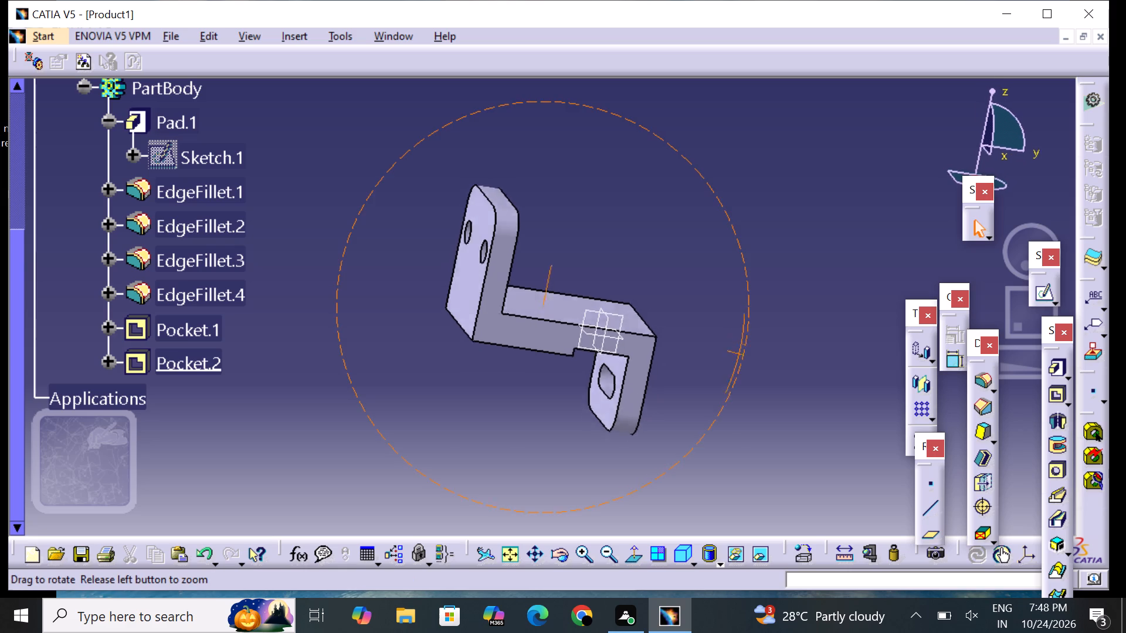
right_click_drag(746, 363, 639, 365)
middle_click_drag(746, 363, 639, 365)
scroll(596, 172, "up", 1)
middle_click_drag(602, 169, 602, 168)
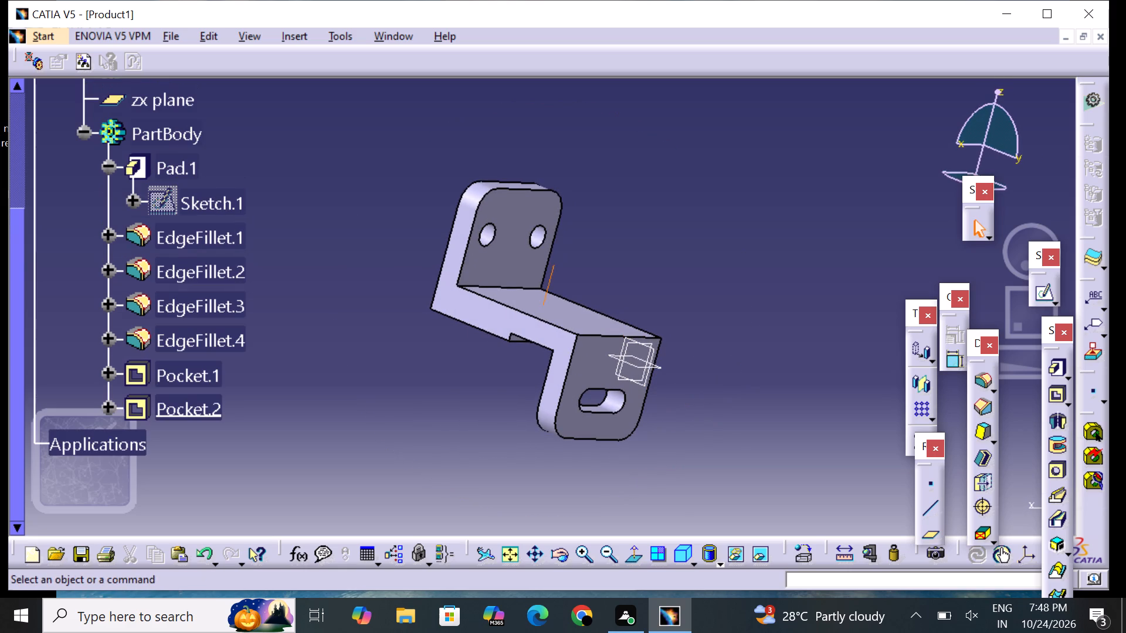
middle_click_drag(602, 168, 549, 187)
right_click_drag(602, 168, 549, 187)
middle_click_drag(342, 233, 345, 239)
right_click_drag(344, 233, 345, 239)
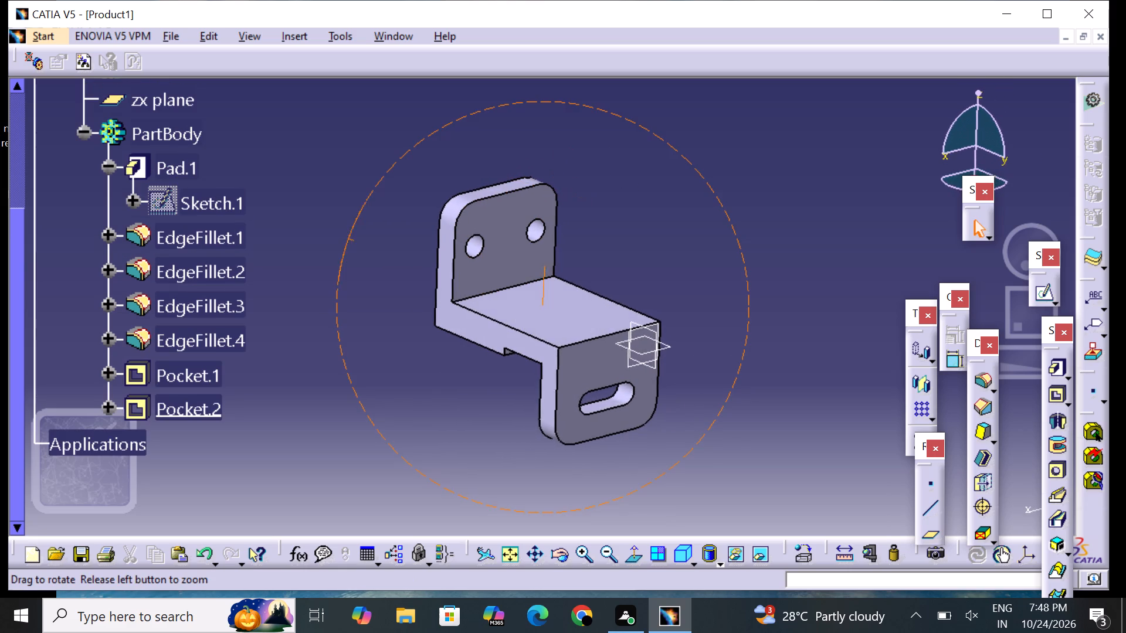
right_click_drag(345, 239, 357, 283)
middle_click_drag(345, 239, 357, 283)
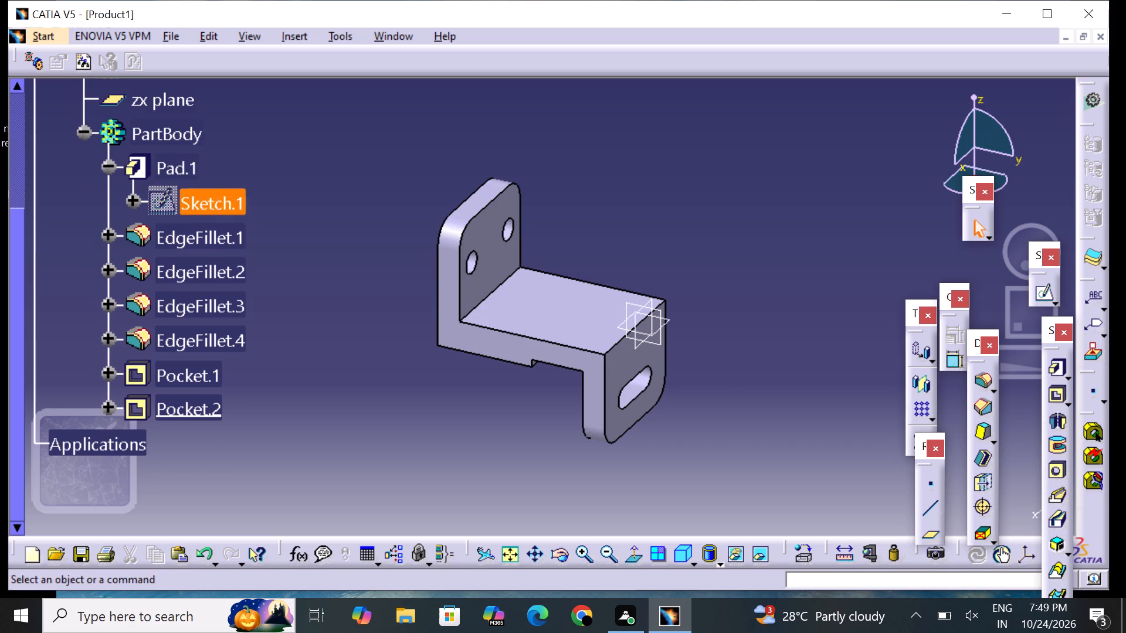
Open the base pad's definition to review its profile dimensions, and close it without changes.
scroll(245, 196, "up", 1)
left_click(188, 215)
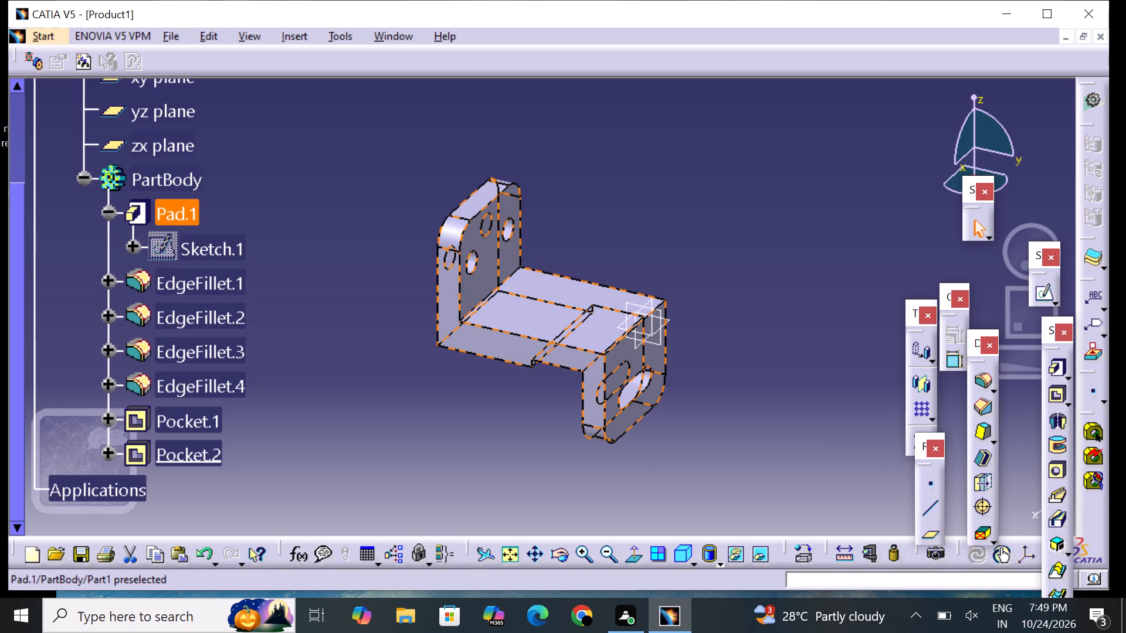
left_click(188, 215)
double_click(188, 215)
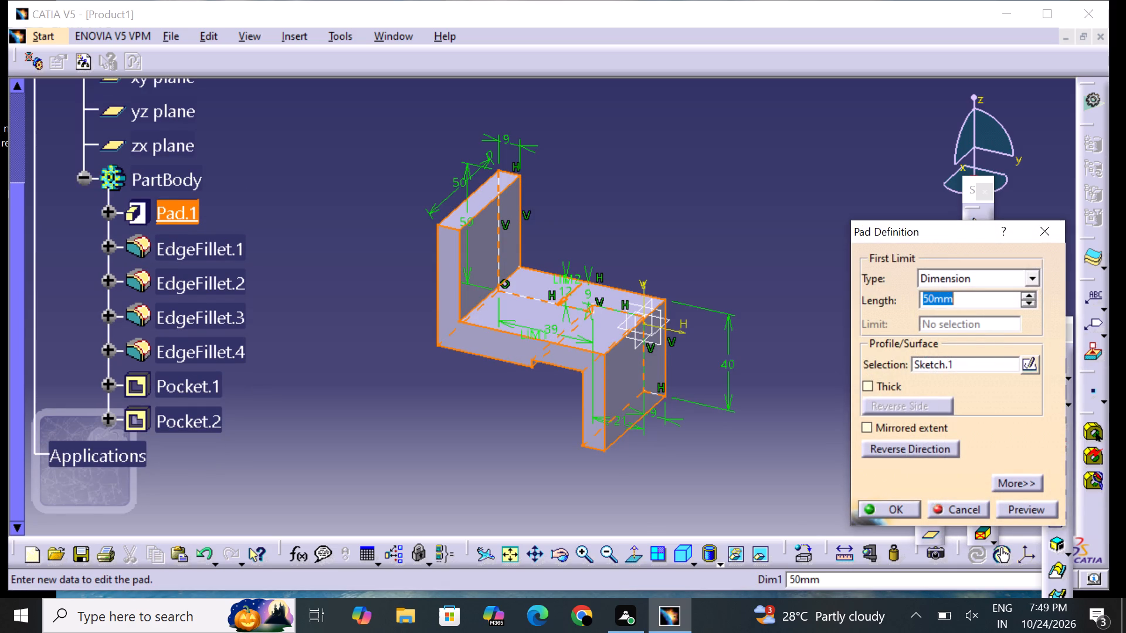
left_click(646, 249)
left_click(621, 244)
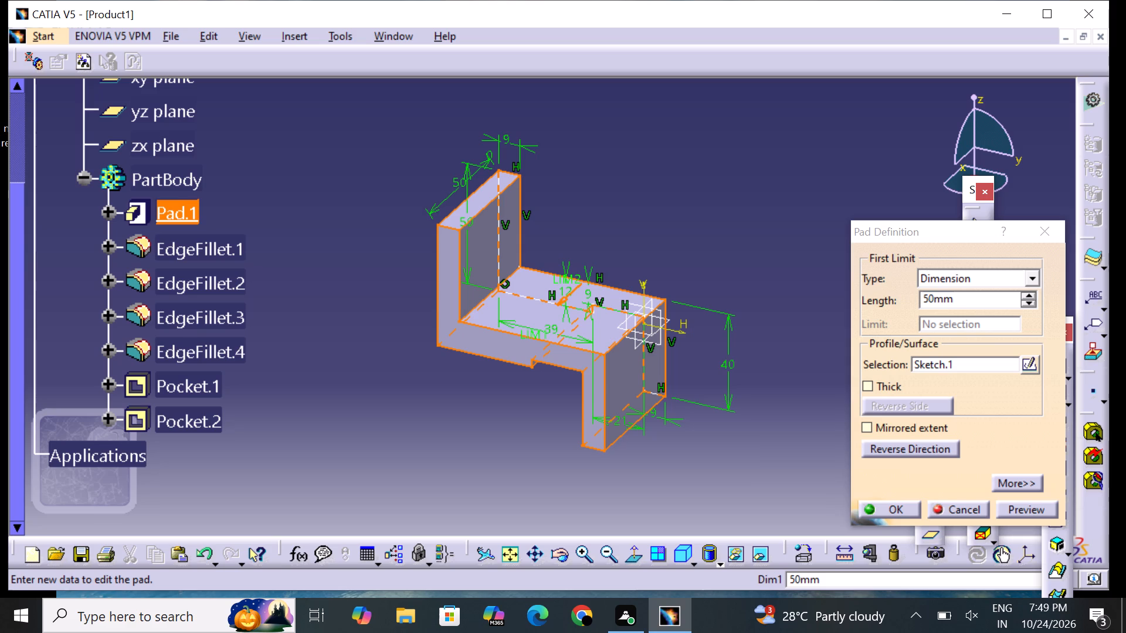
left_click_drag(795, 181, 853, 205)
left_click(1041, 234)
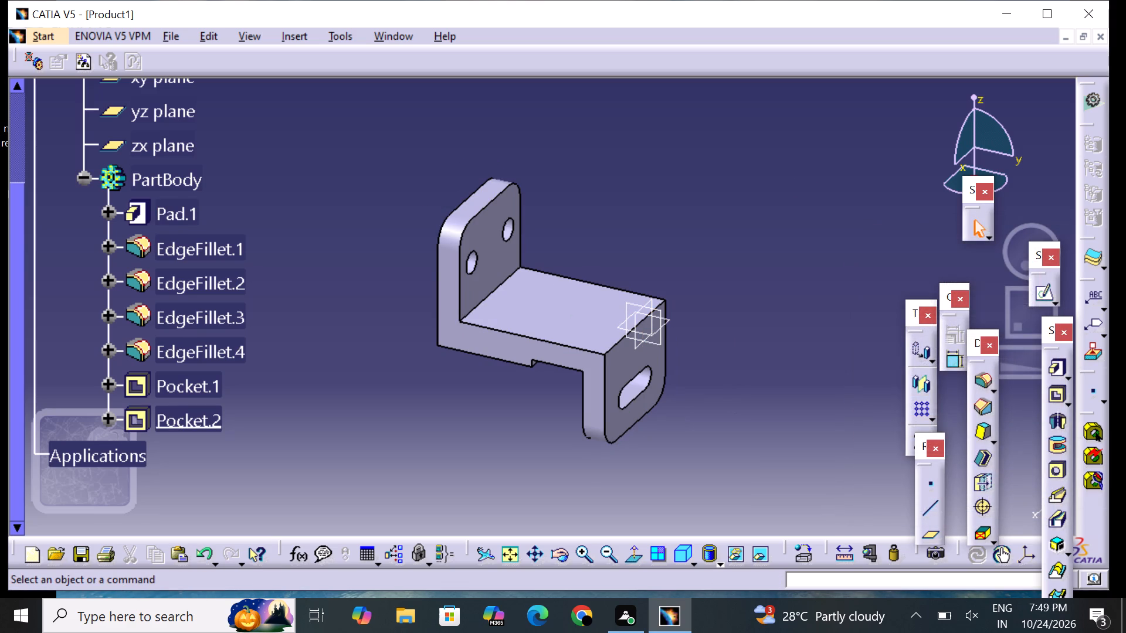
Start a new sketch on the bracket's Z-shaped side face.
left_click(518, 355)
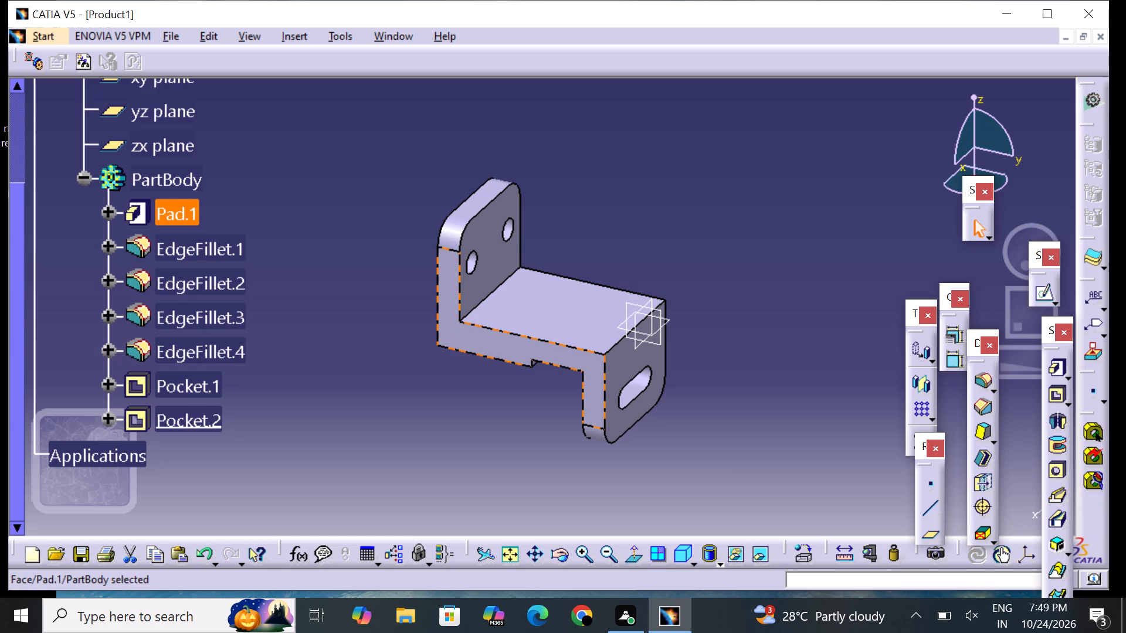
left_click(1045, 294)
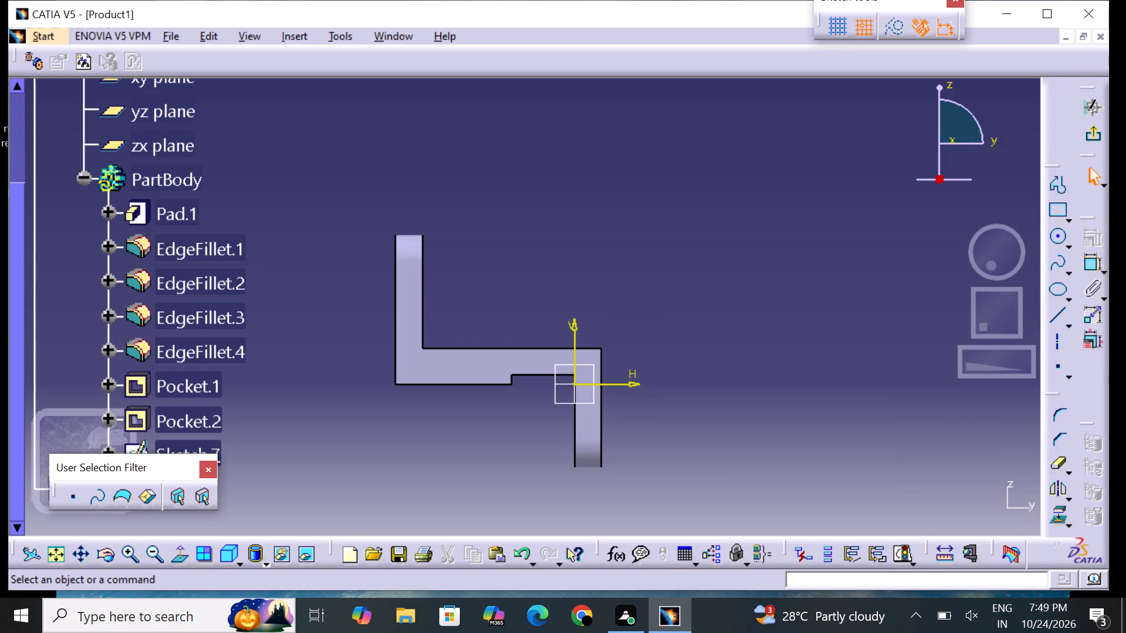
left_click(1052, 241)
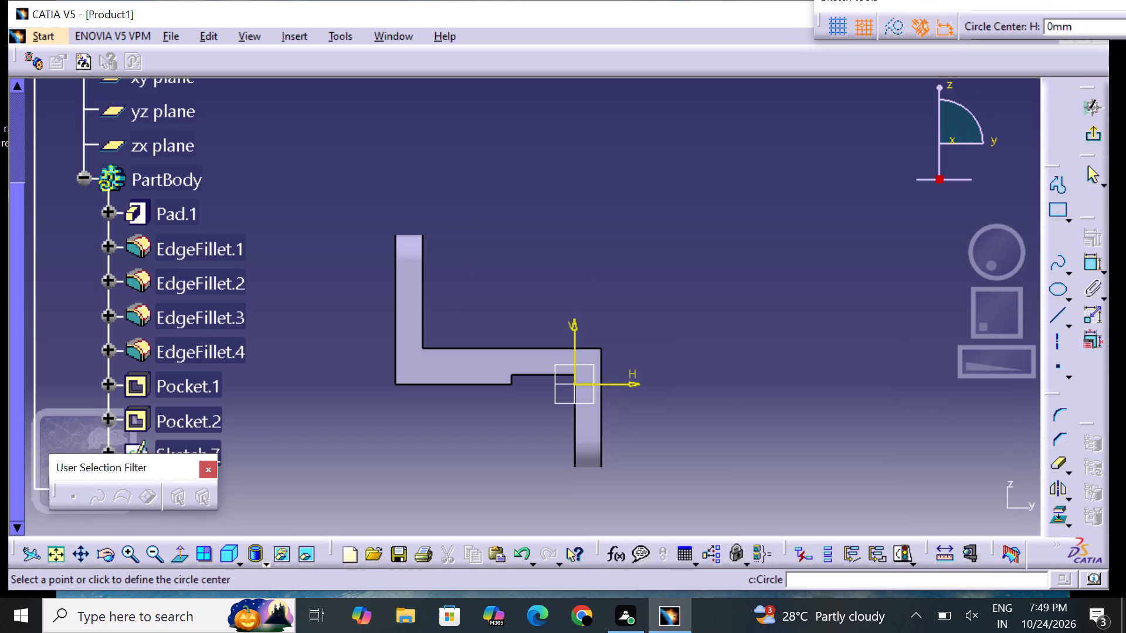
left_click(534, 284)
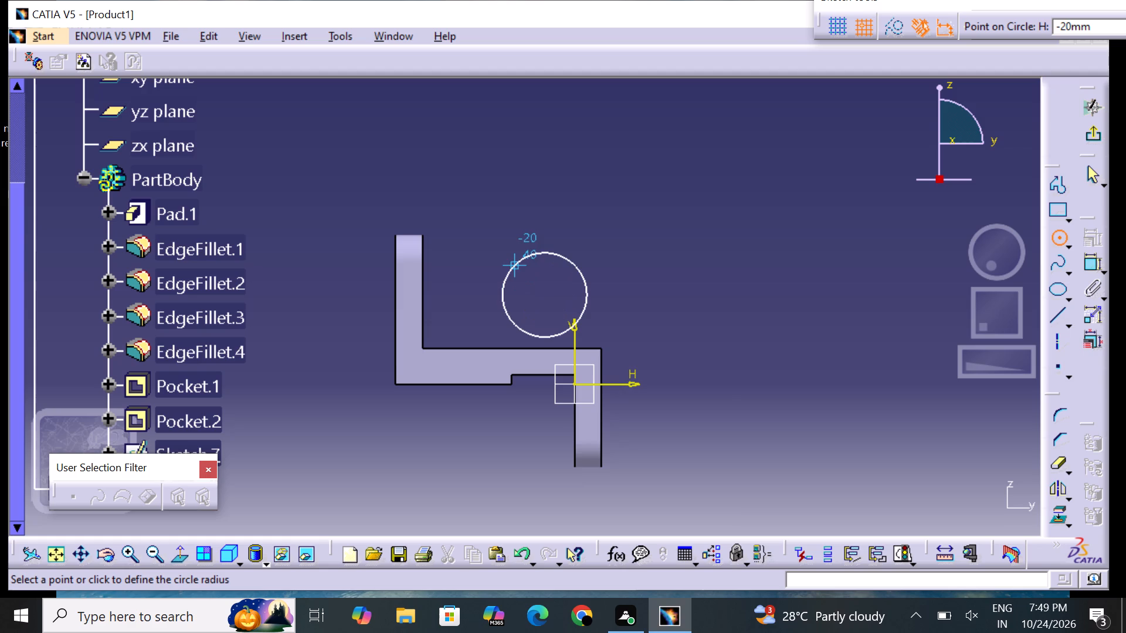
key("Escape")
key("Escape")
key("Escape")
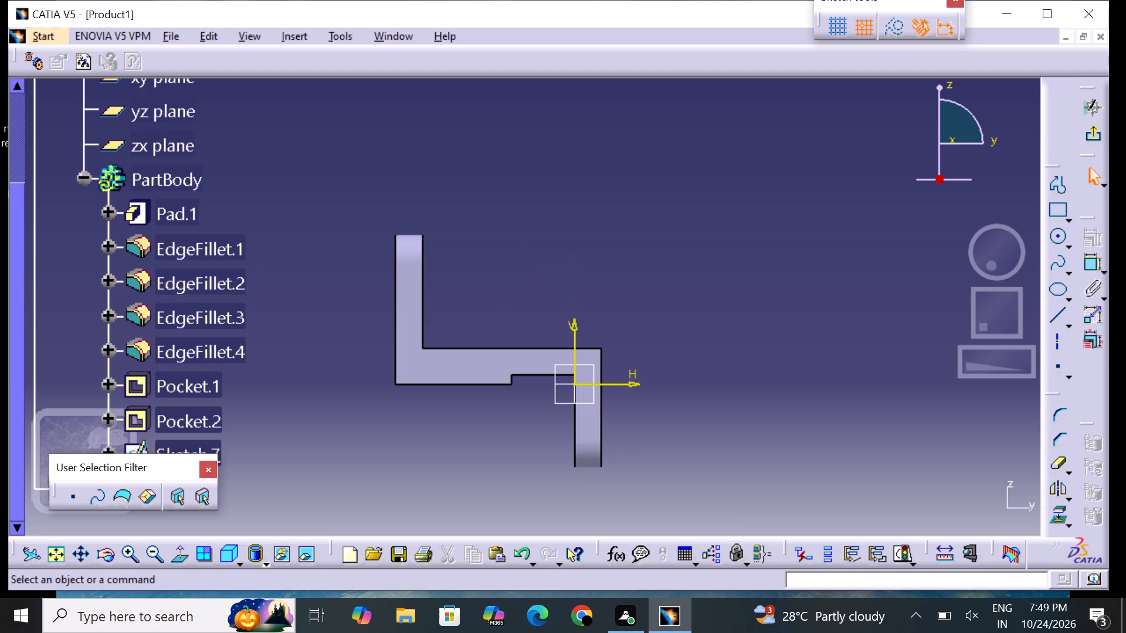
Sketch two concentric circles, about 28 mm and 20 mm in diameter, centred at about H -20 mm, V 40 mm above the flat section.
left_click(1057, 241)
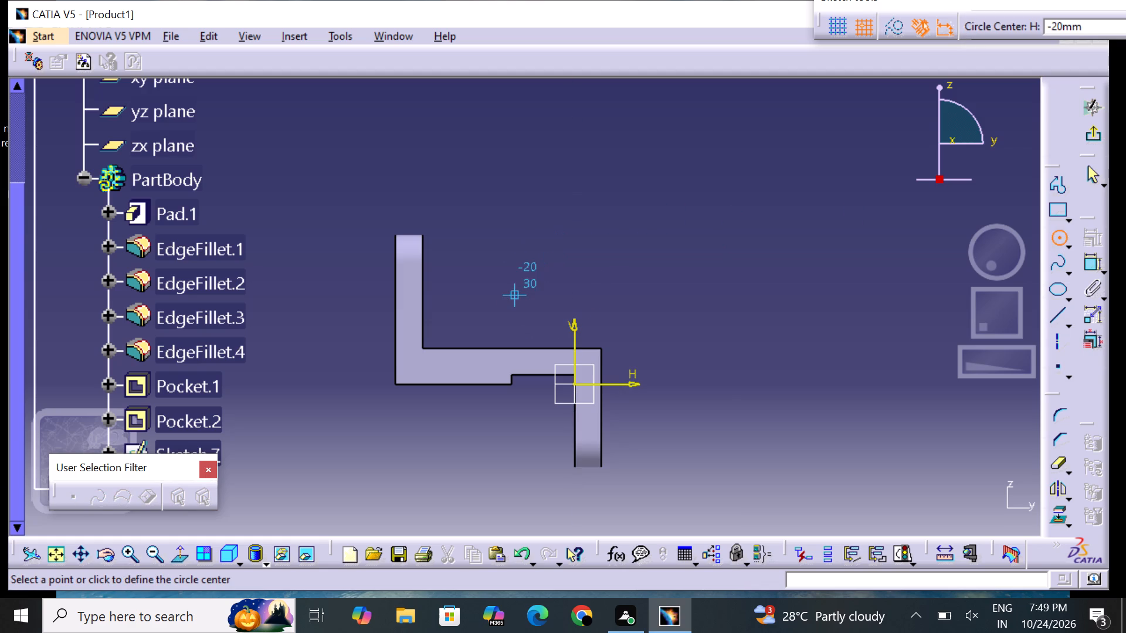
left_click(518, 274)
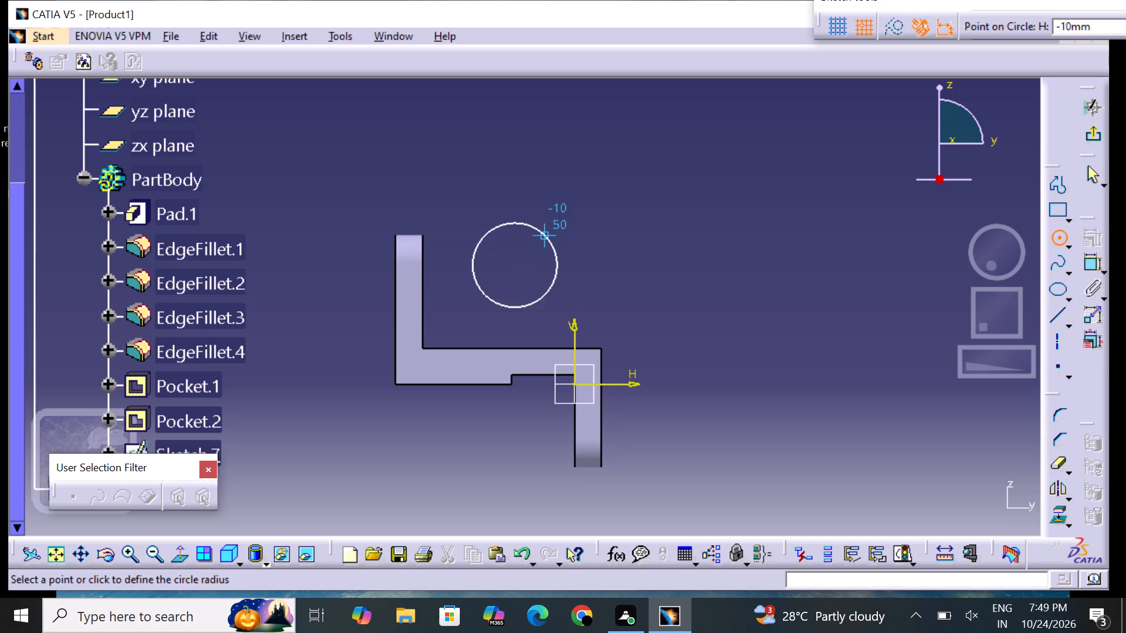
left_click(530, 245)
left_click(704, 273)
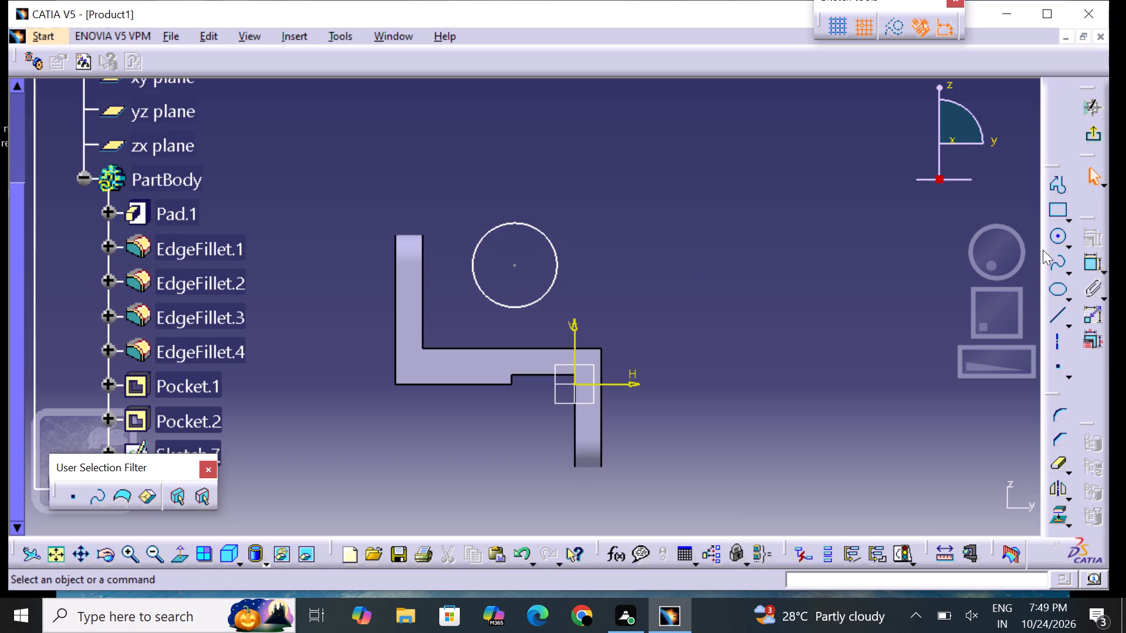
left_click(1054, 236)
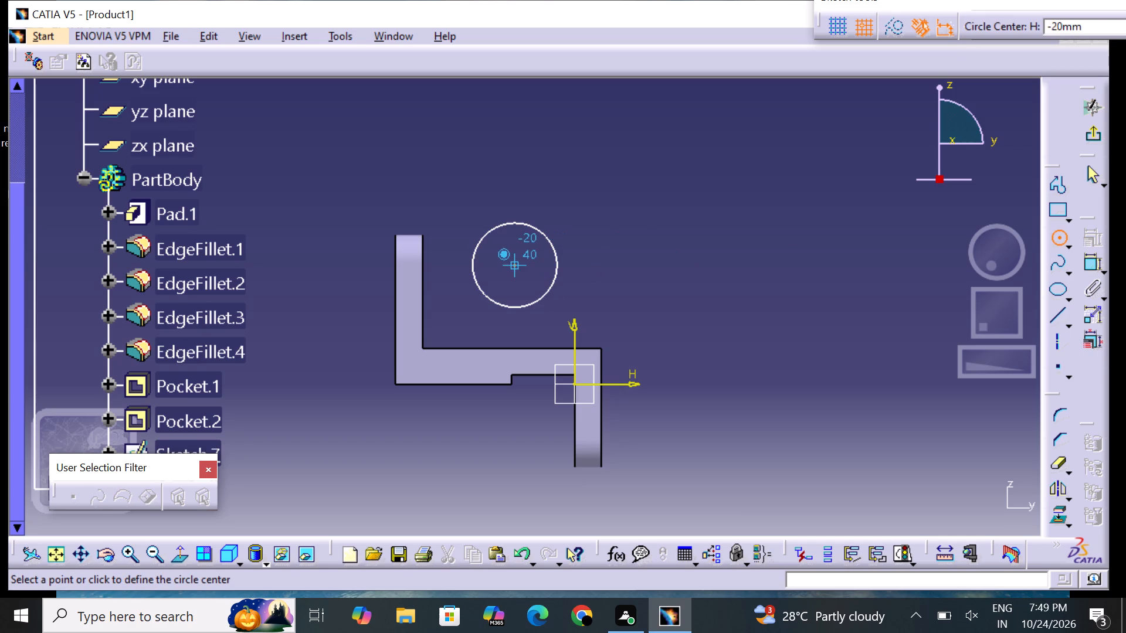
left_click(518, 266)
left_click(528, 248)
left_click(679, 297)
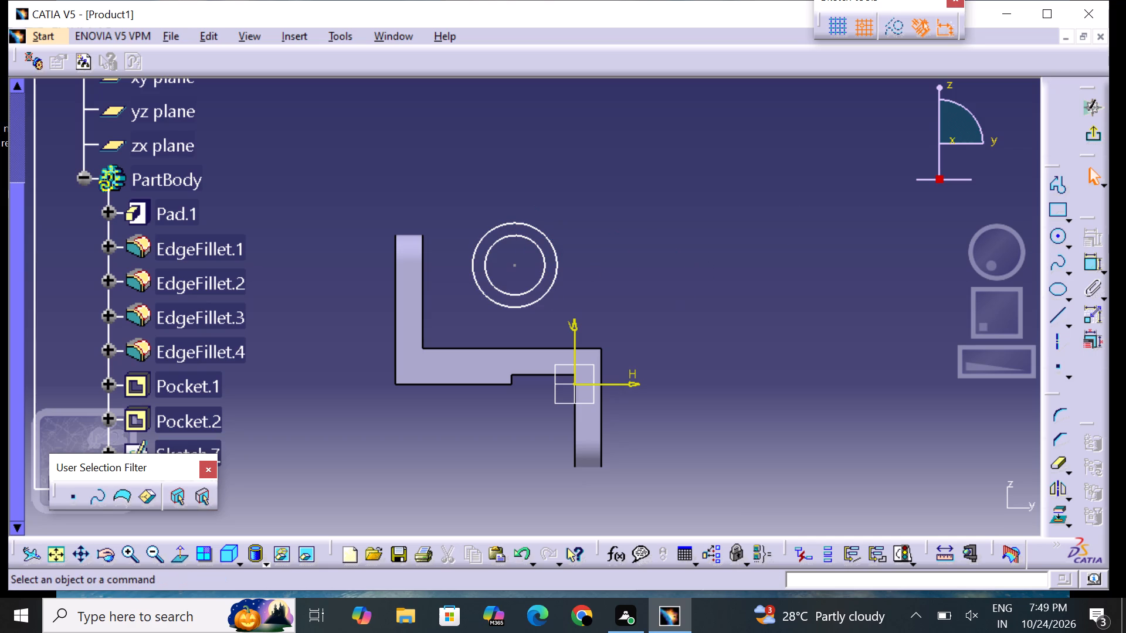
Dimension the outer circle's diameter and set it to 24 mm.
left_click(1093, 261)
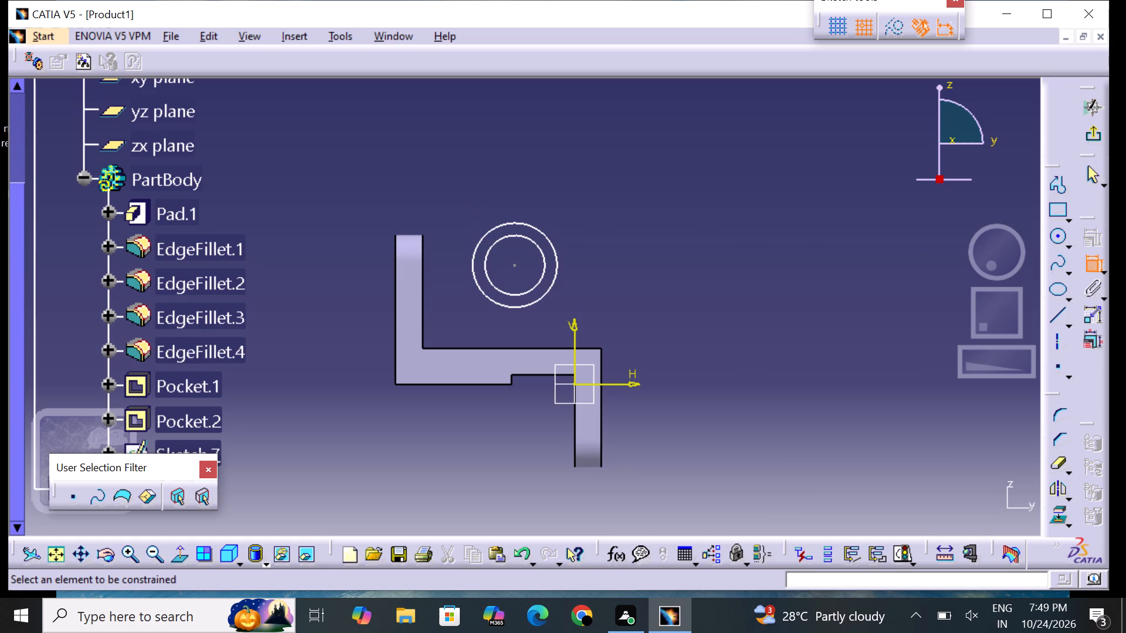
left_click(494, 227)
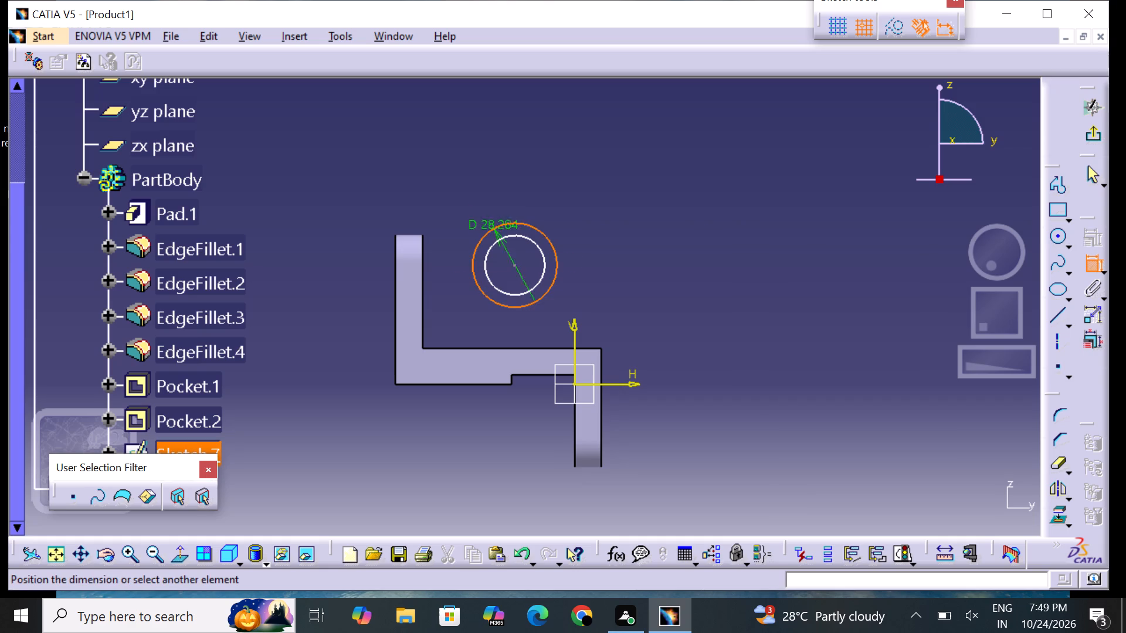
left_click(689, 294)
double_click(690, 290)
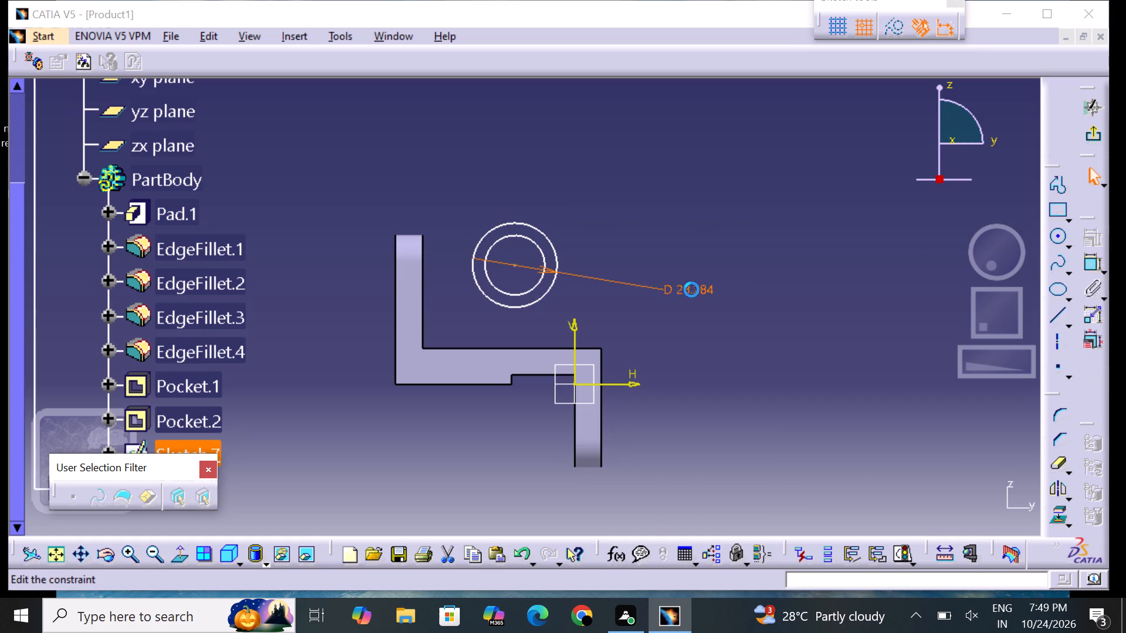
key("BackSpace")
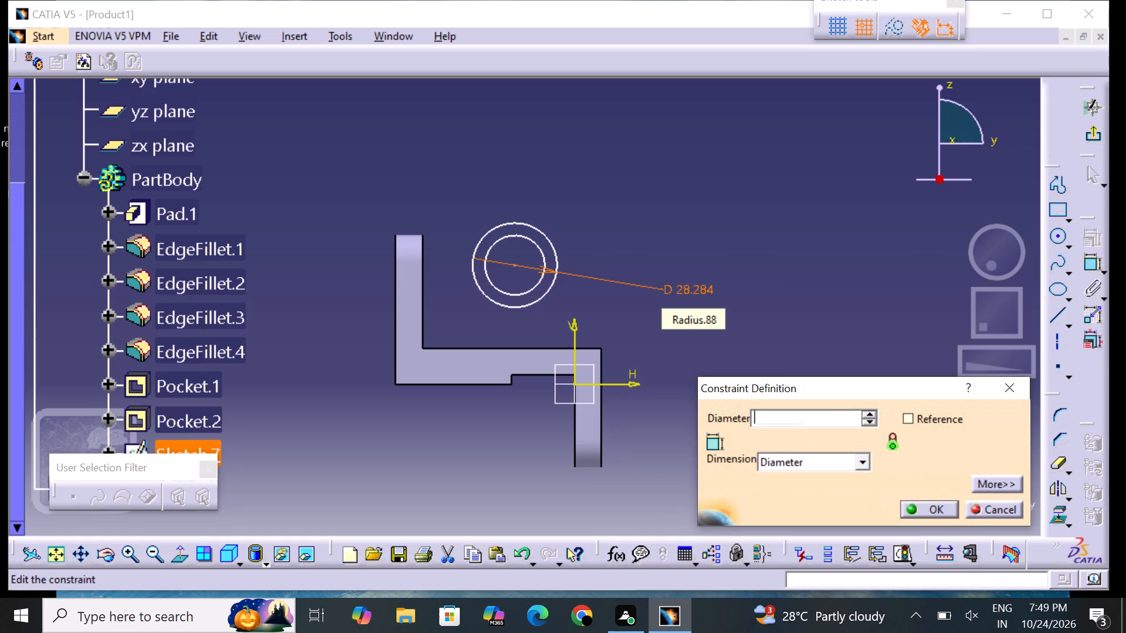
type("24")
key("Return")
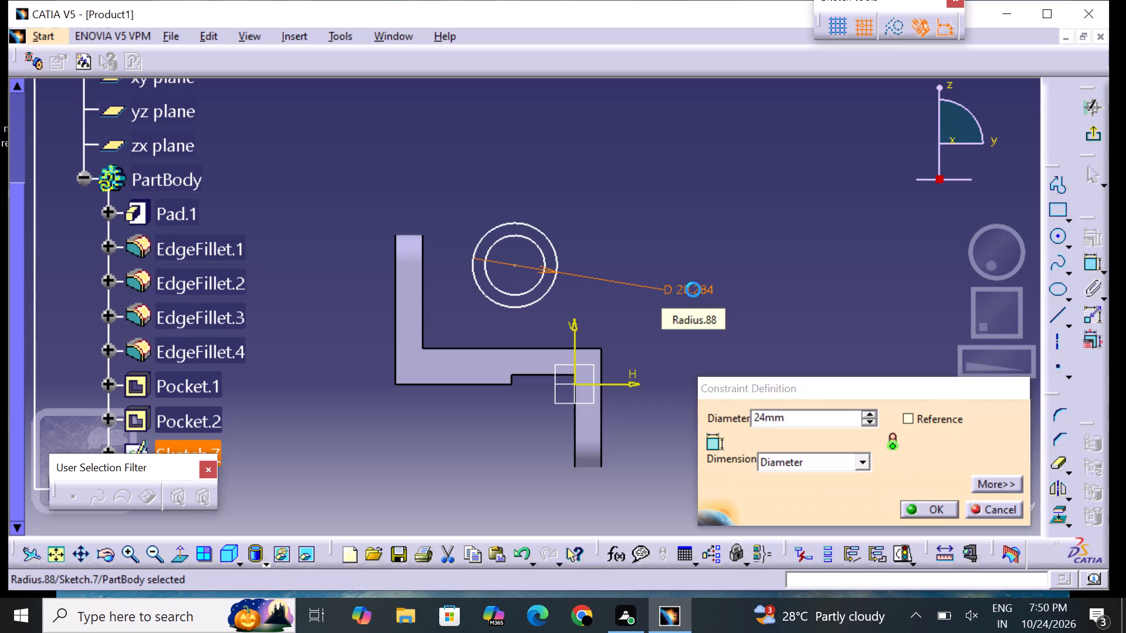
left_click(723, 295)
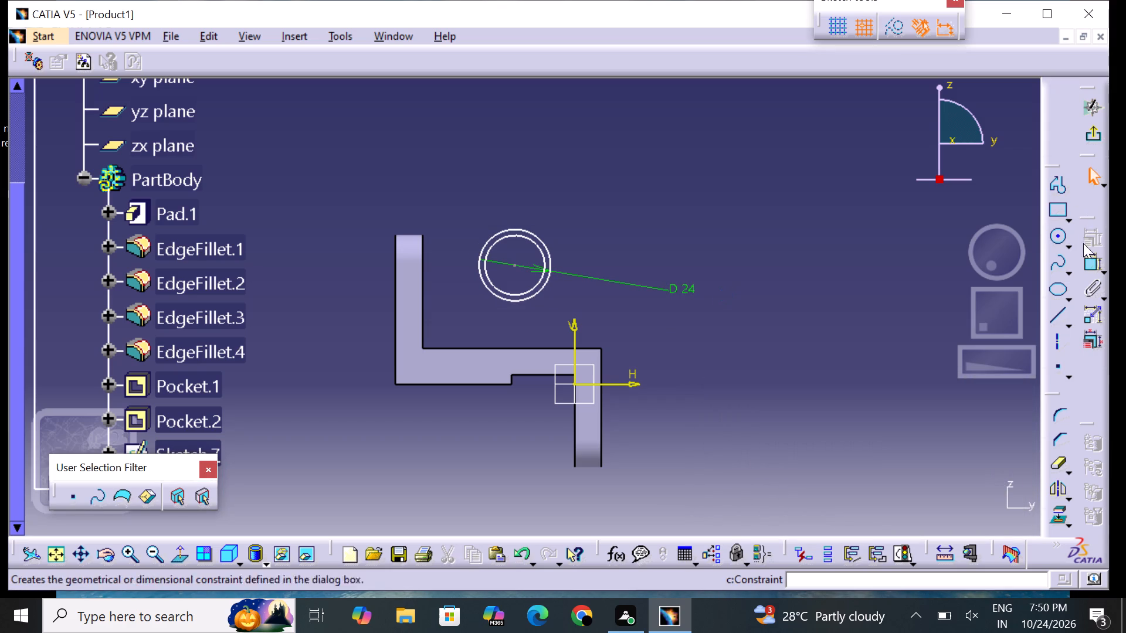
Dimension the inner circle's diameter and set it to 16 mm.
left_click(1090, 260)
left_click(542, 285)
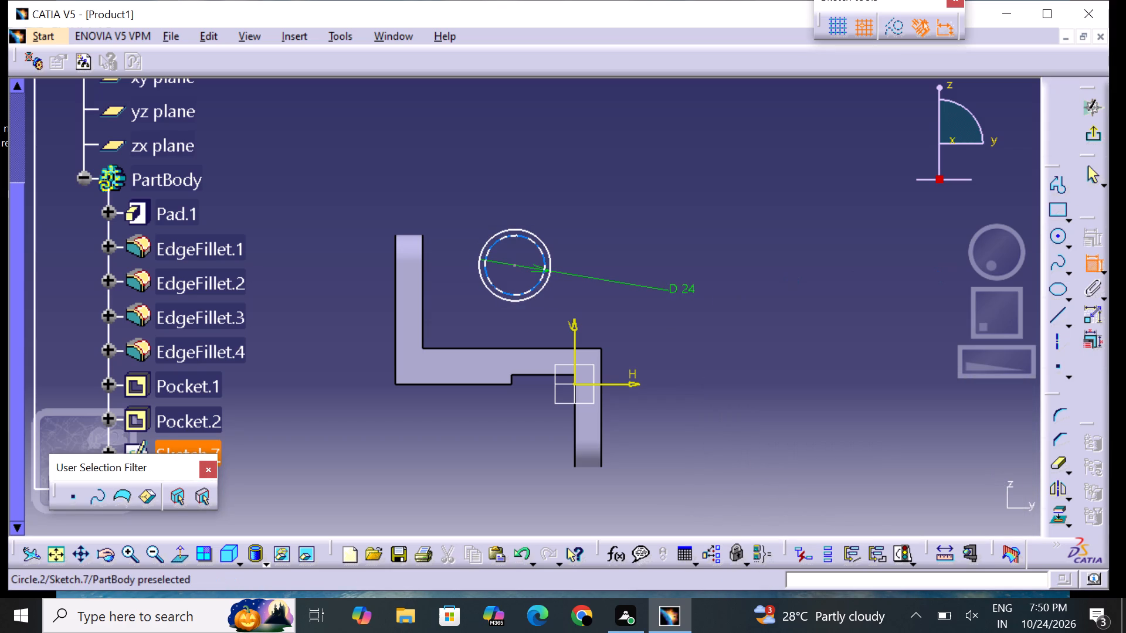
left_click(723, 250)
double_click(723, 249)
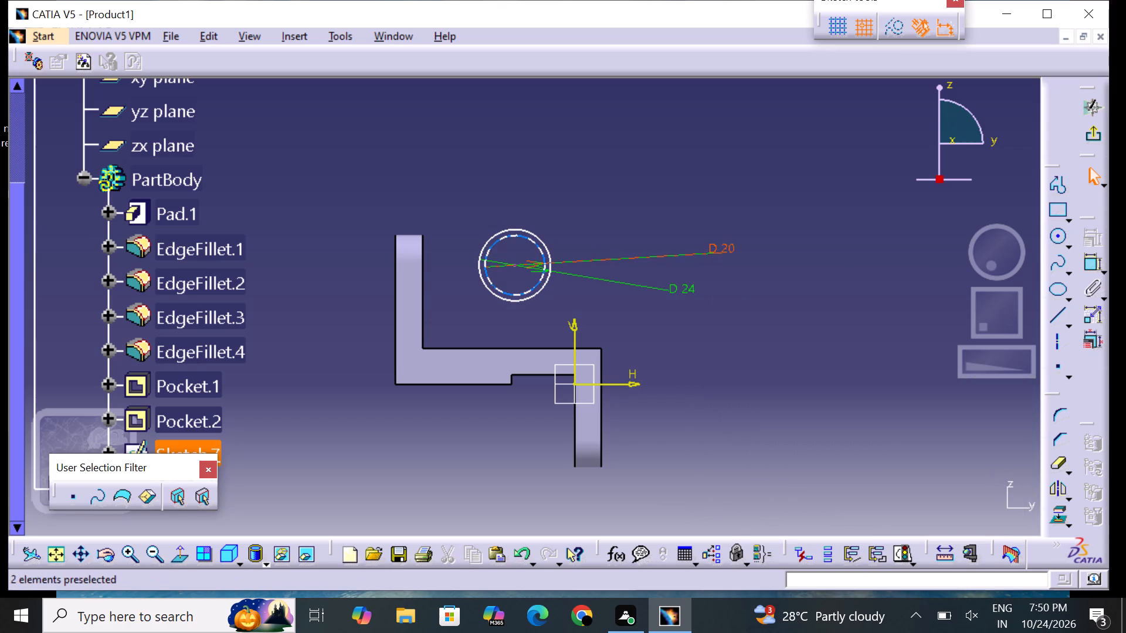
double_click(724, 248)
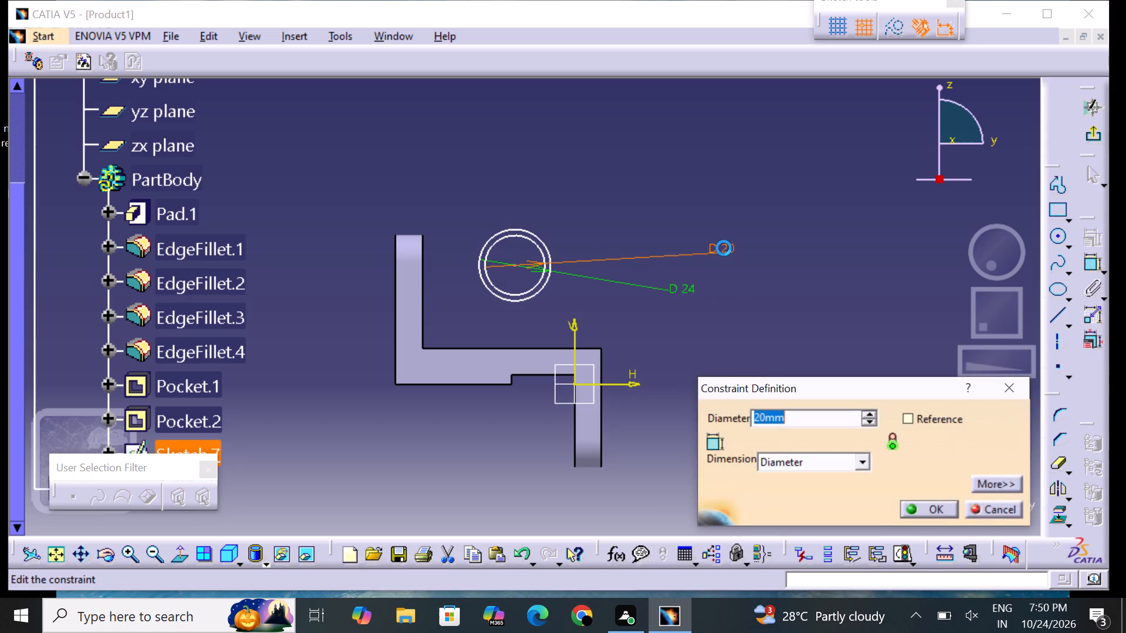
key("BackSpace")
type("16")
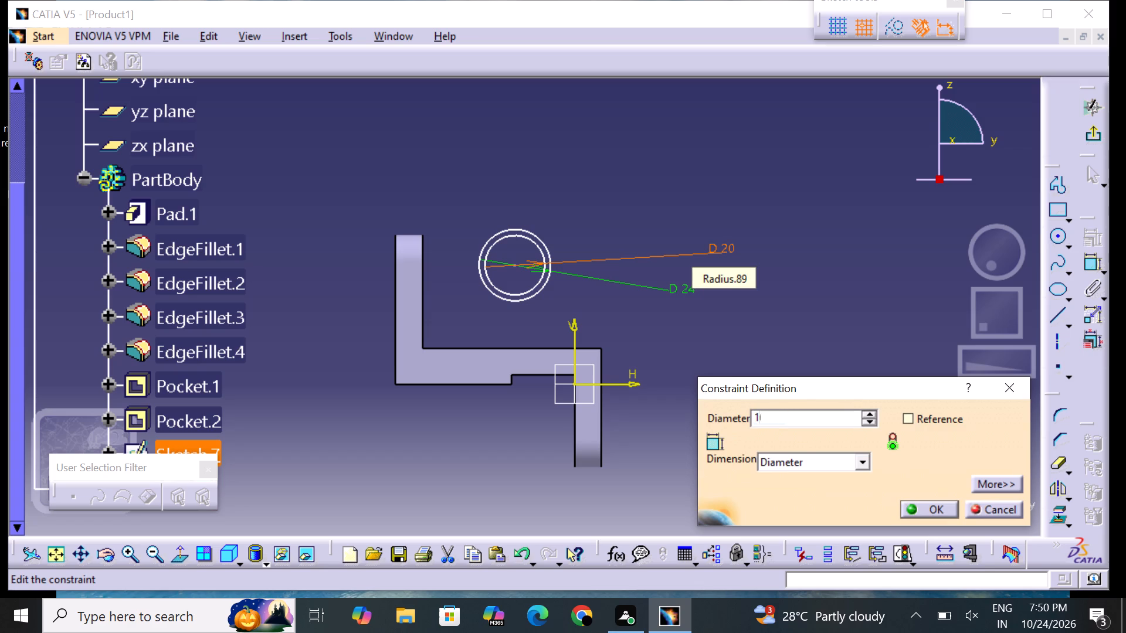
key("Return")
left_click_drag(777, 315, 791, 318)
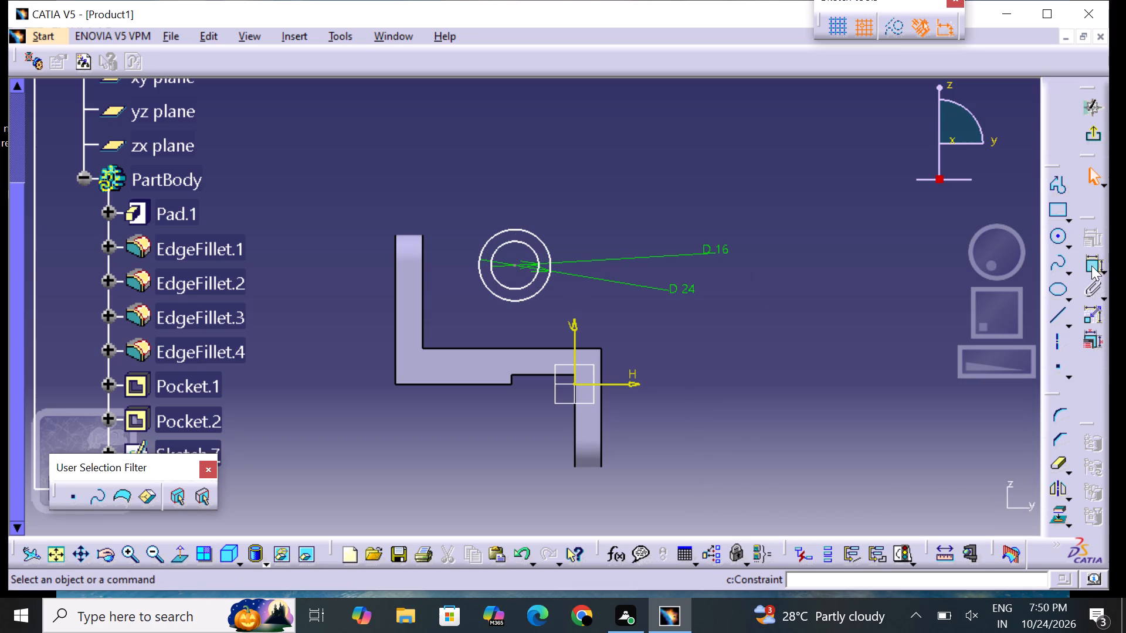
Constrain the circles' centre 20 mm above the top edge of the bracket's flat section.
left_click(1091, 266)
left_click(517, 266)
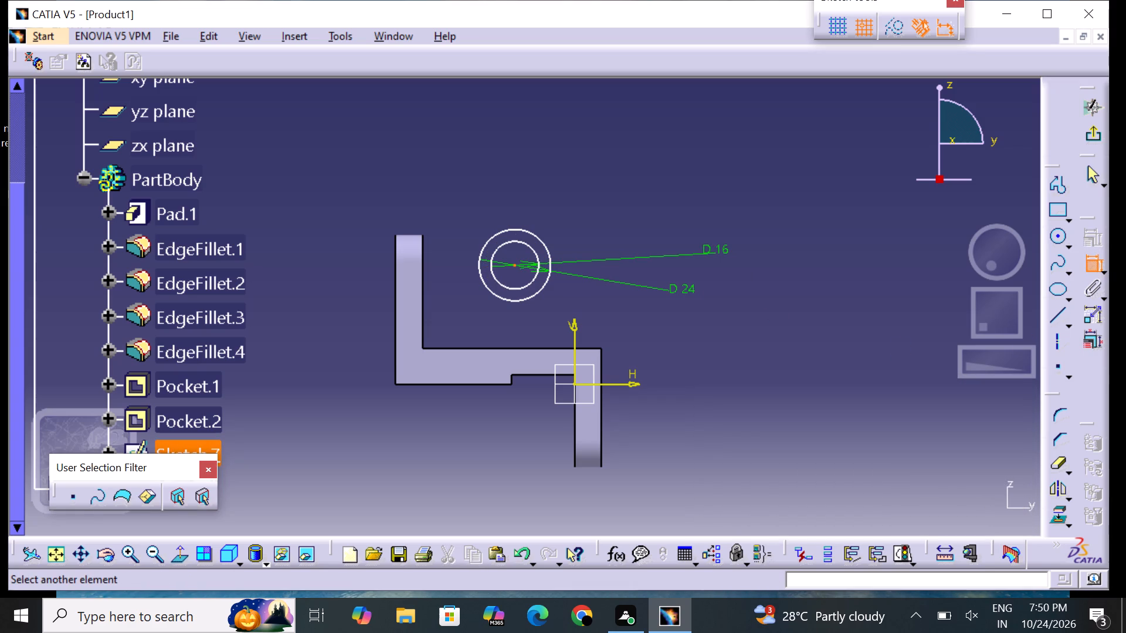
left_click(515, 350)
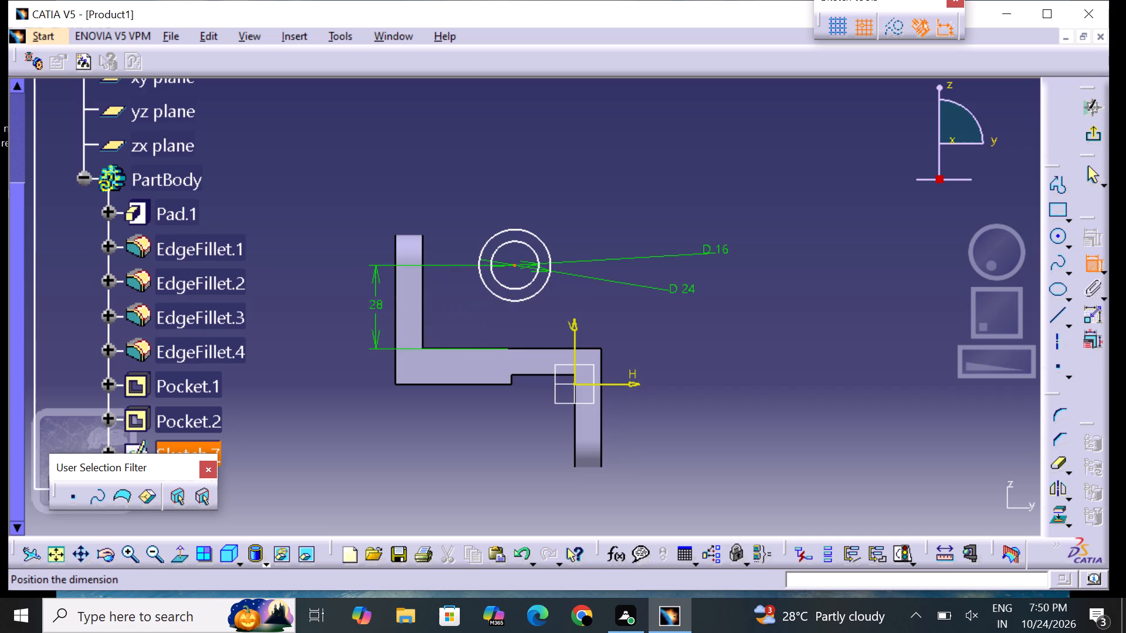
left_click(364, 307)
double_click(366, 304)
key("BackSpace")
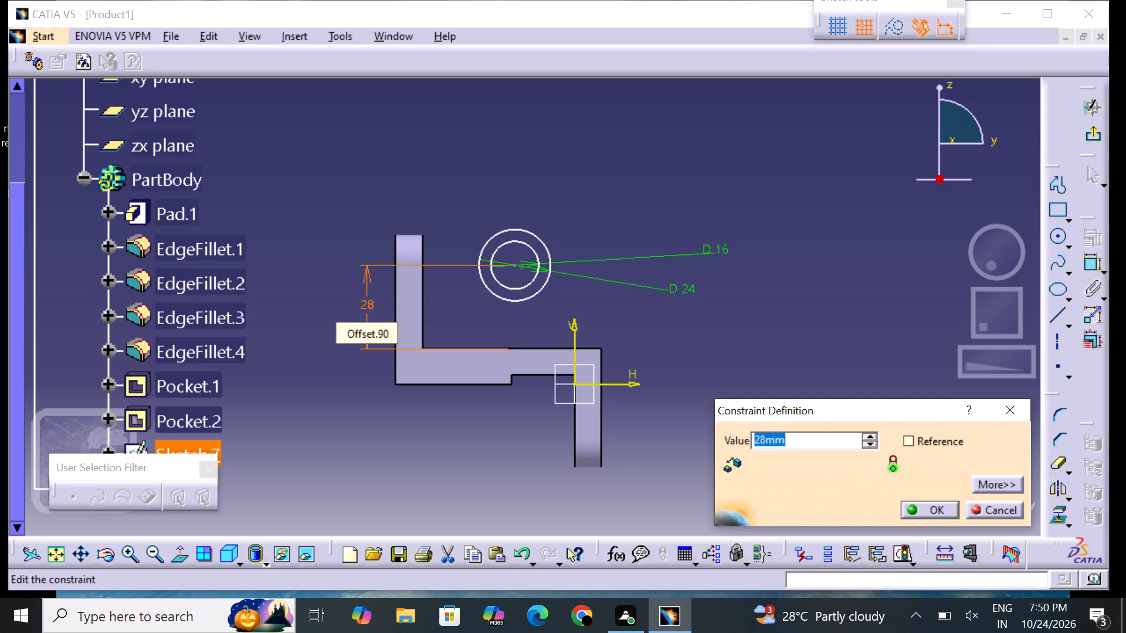
type("20")
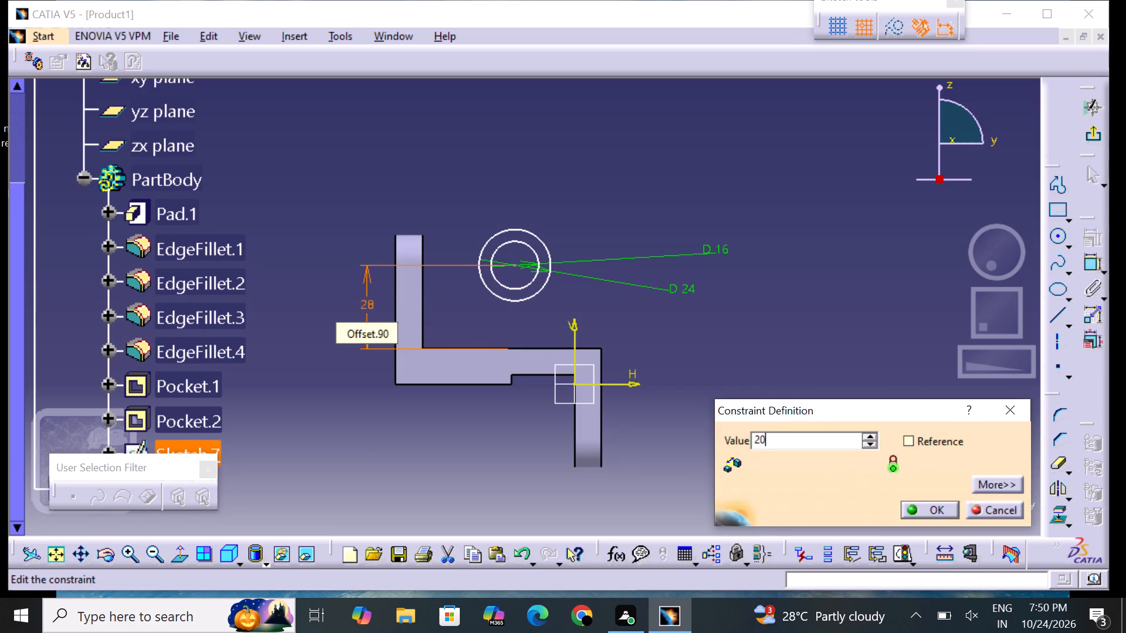
key("Return")
left_click(862, 420)
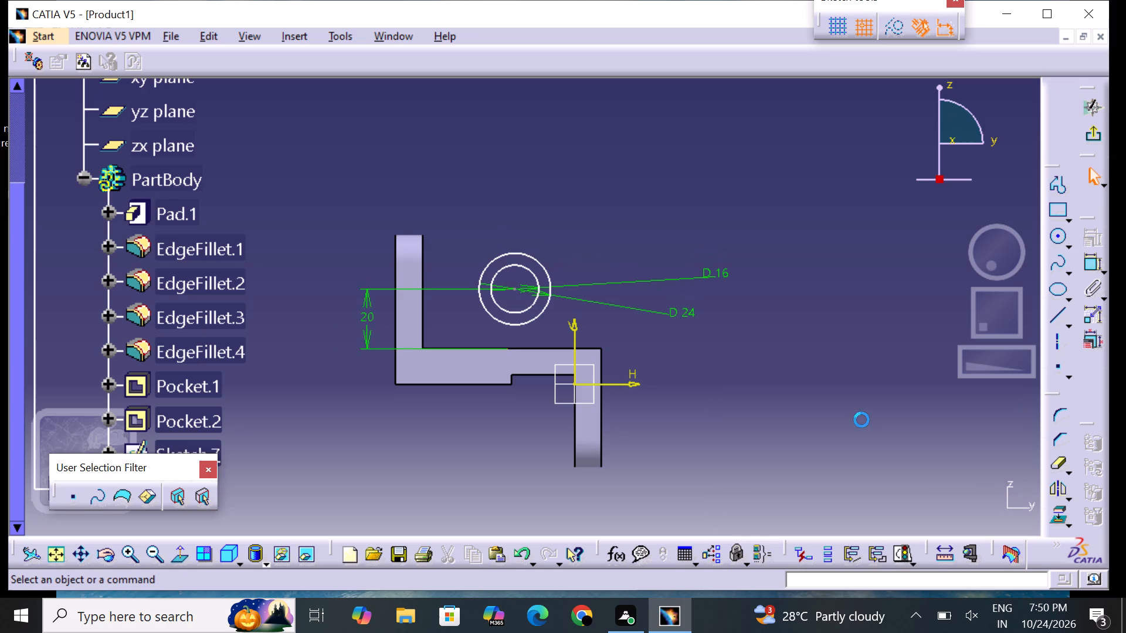
Constrain the circles' centre 32 mm horizontally from the flat section's outer corner above the slotted leg, and exit the sketch.
left_click(1081, 267)
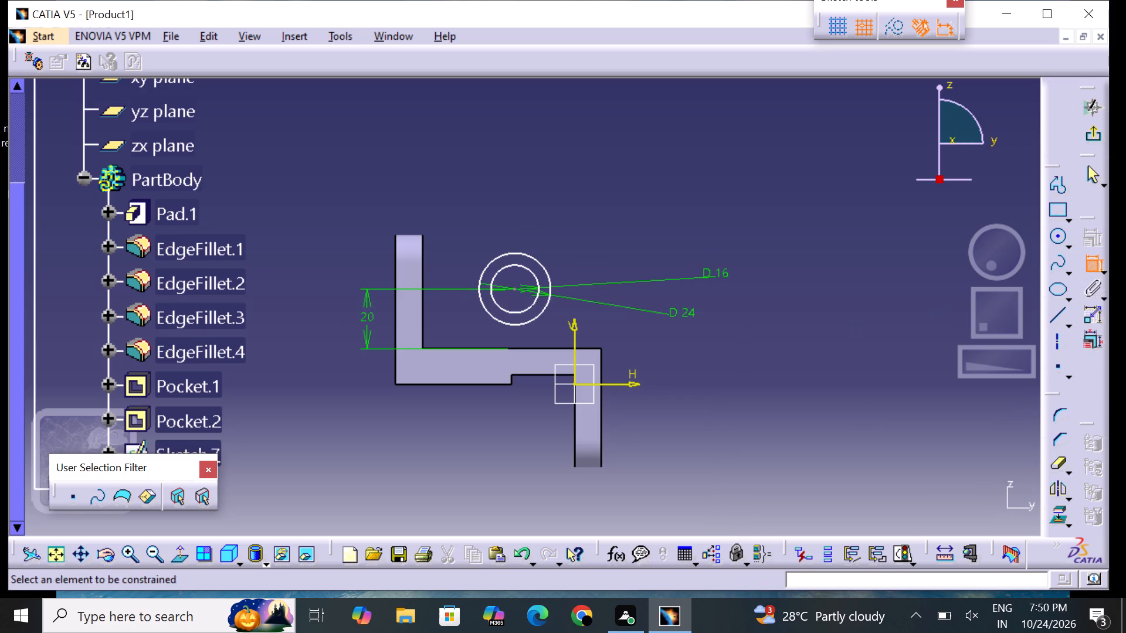
left_click(515, 289)
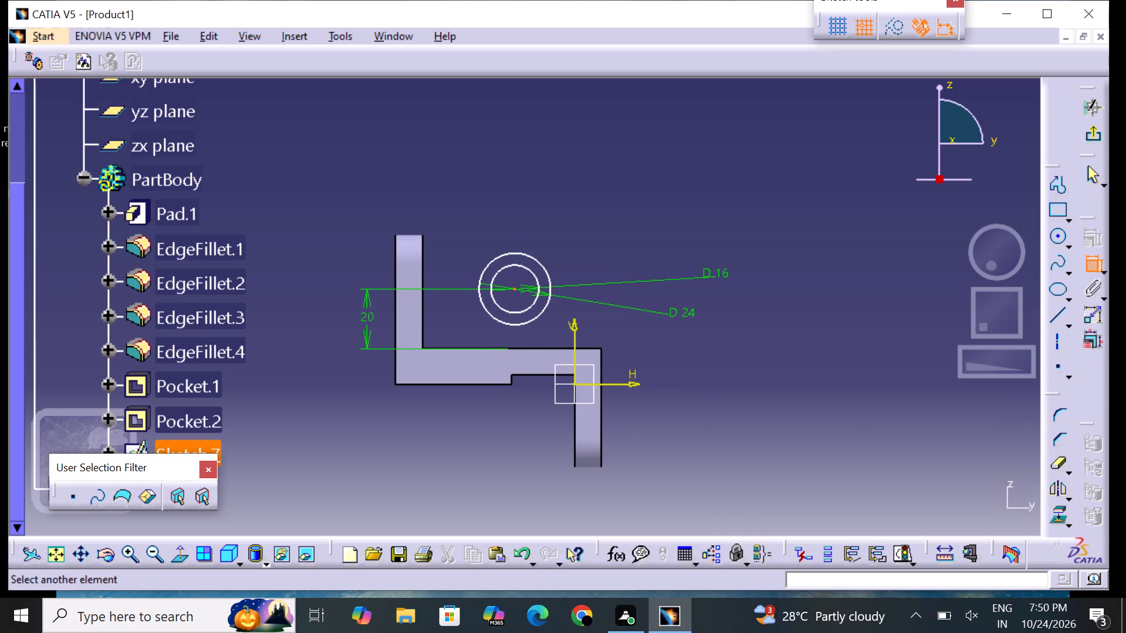
left_click(601, 350)
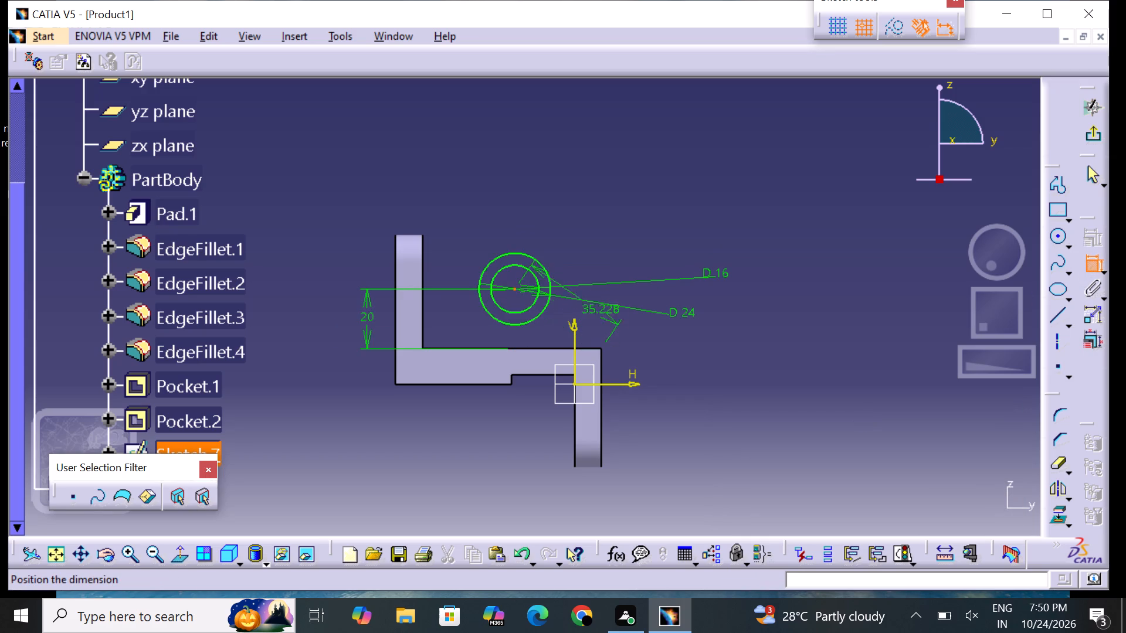
right_click(591, 288)
left_click(645, 357)
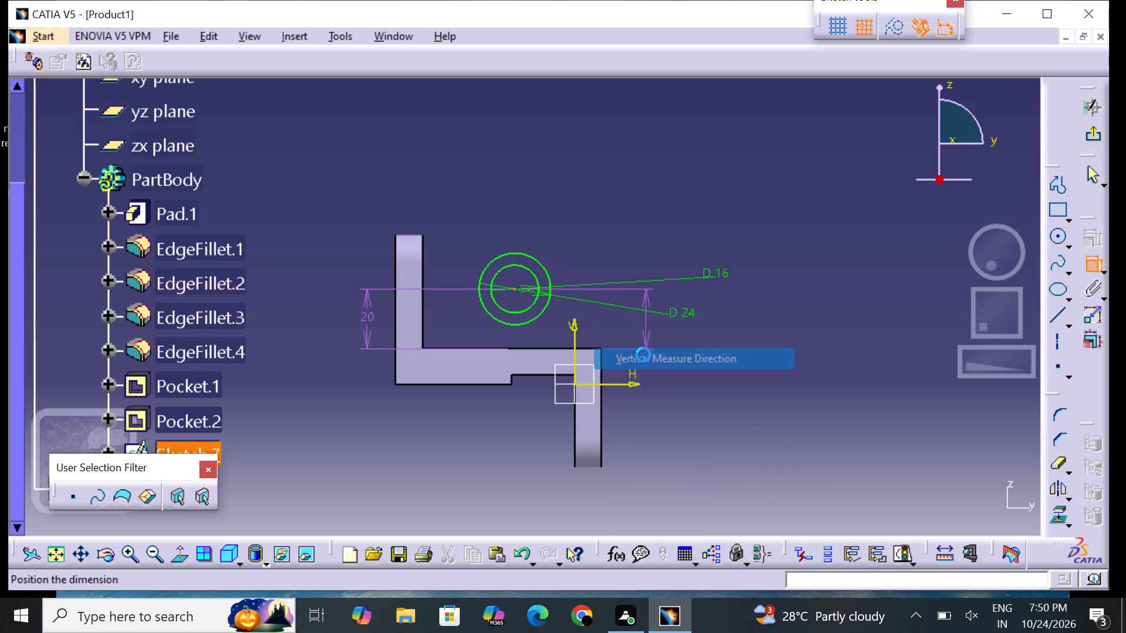
right_click(597, 322)
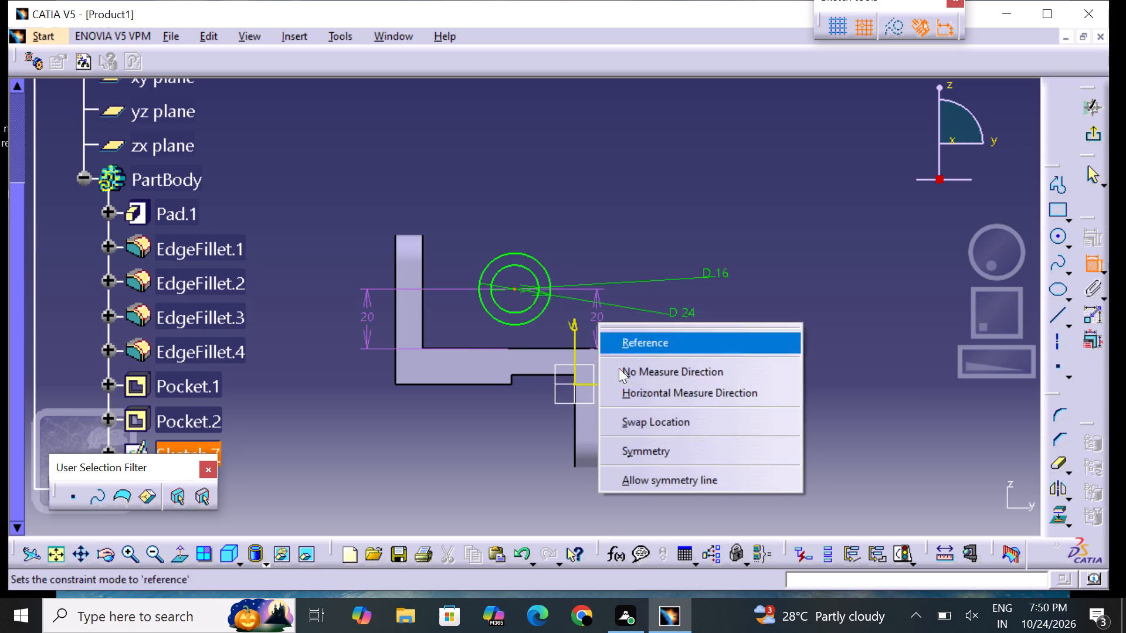
left_click(655, 384)
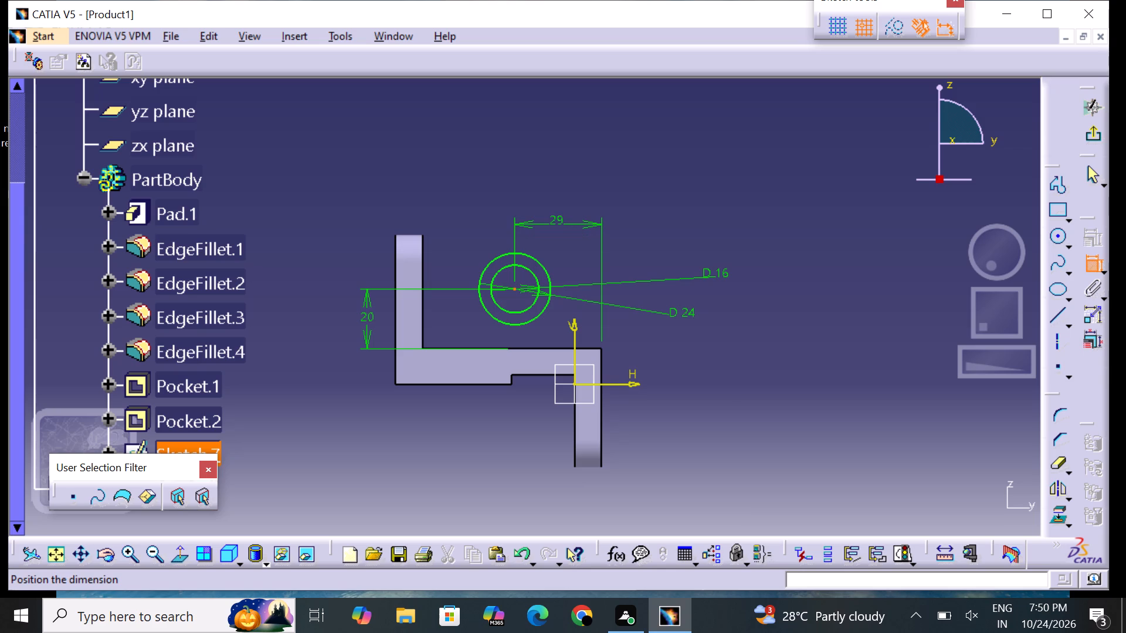
left_click(564, 224)
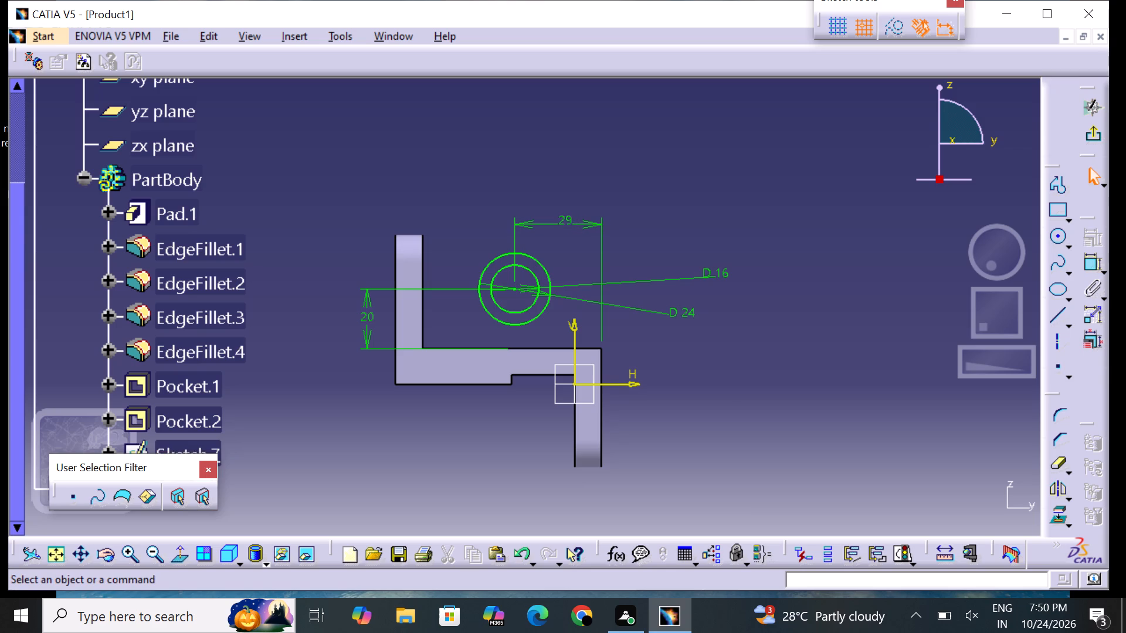
double_click(564, 223)
key("BackSpace")
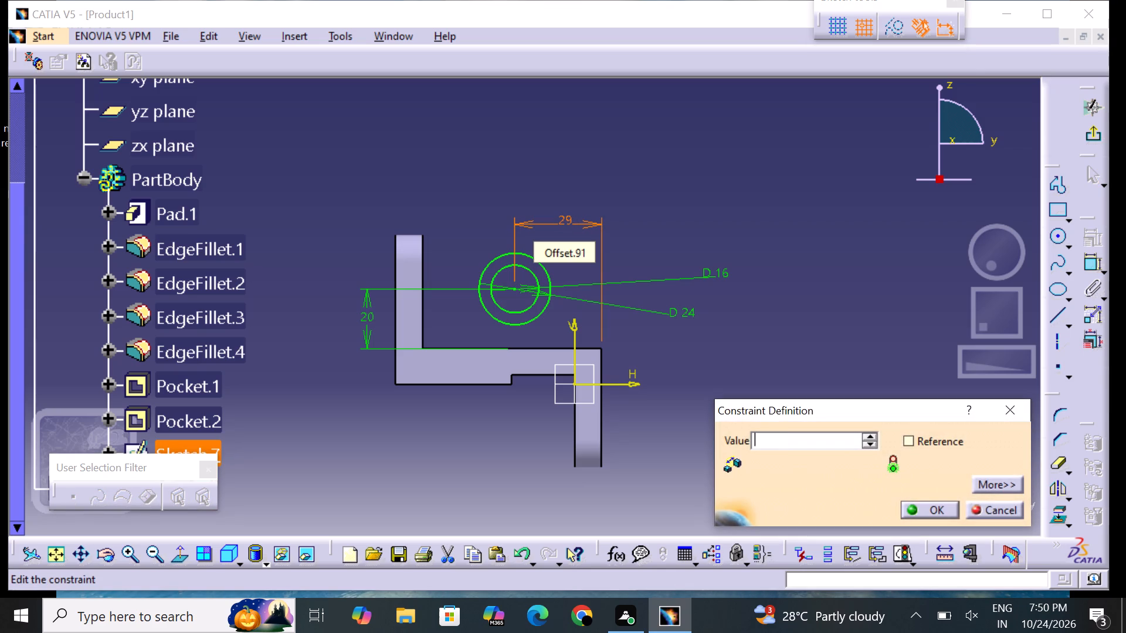
type("32")
key("Return")
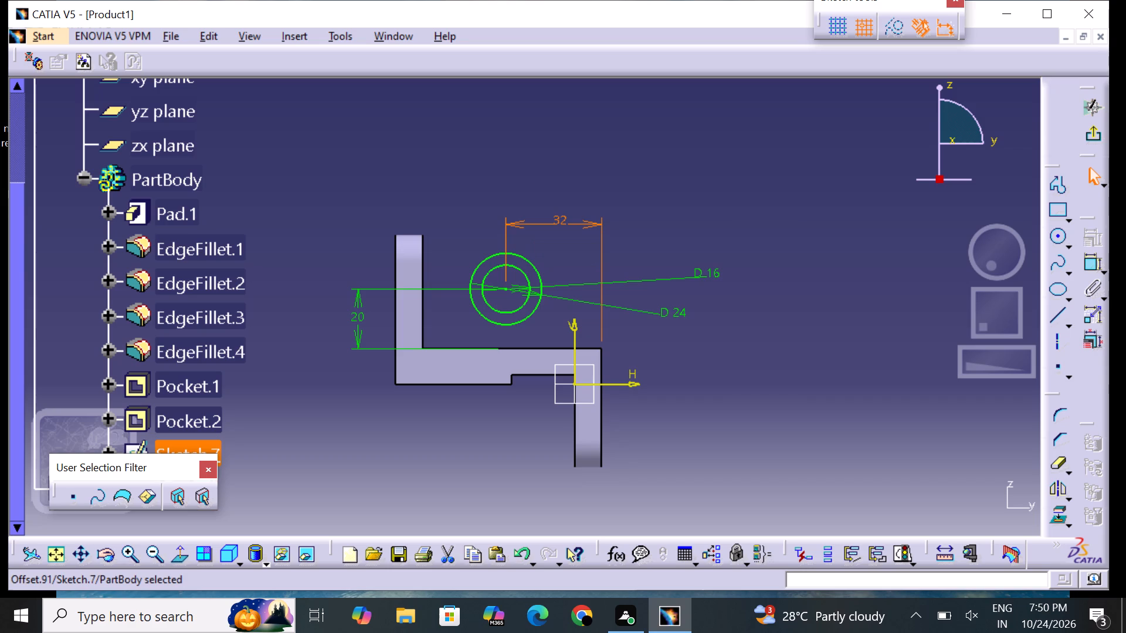
left_click(689, 219)
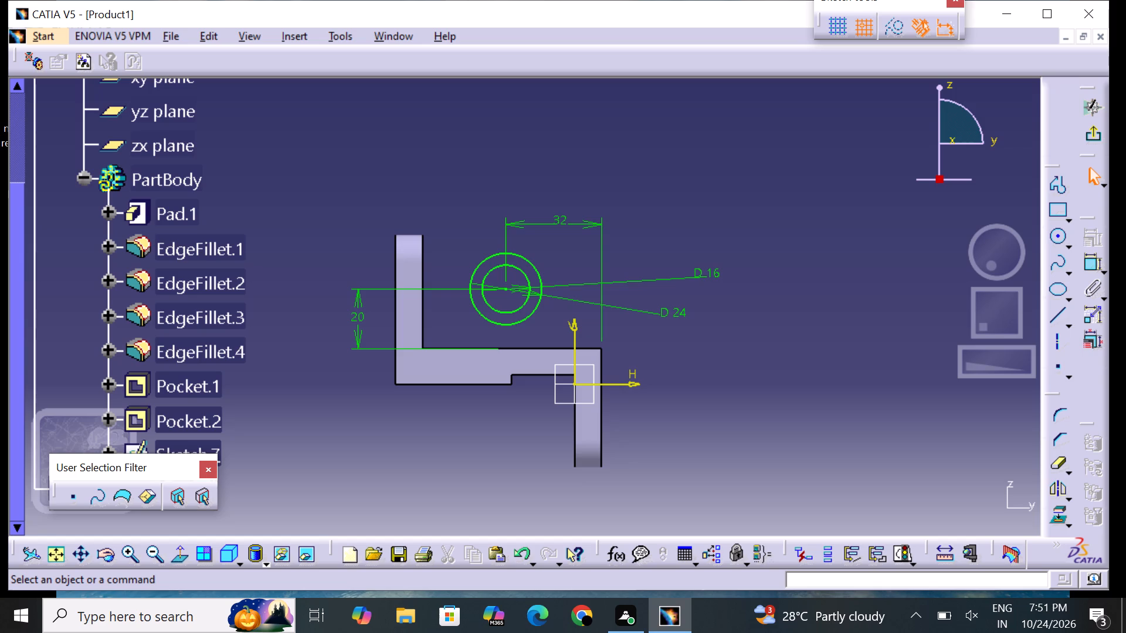
left_click(697, 209)
left_click(1096, 134)
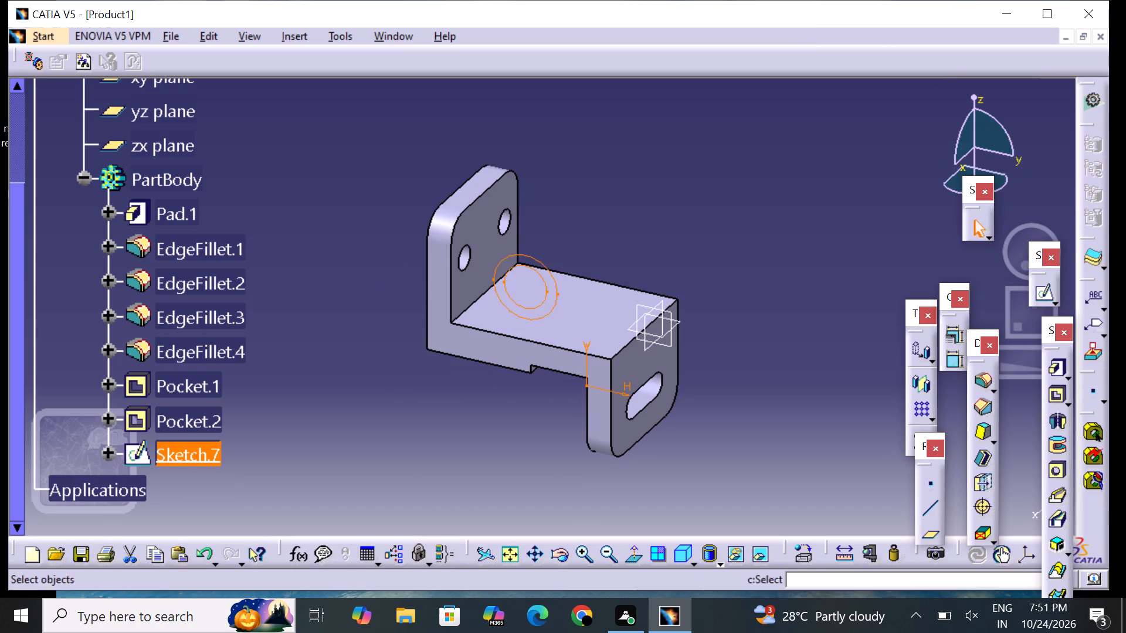
Pad the two-circle sketch 25 mm in the reversed direction, over the bracket's flat section, to form a hollow cylinder.
left_click(1054, 366)
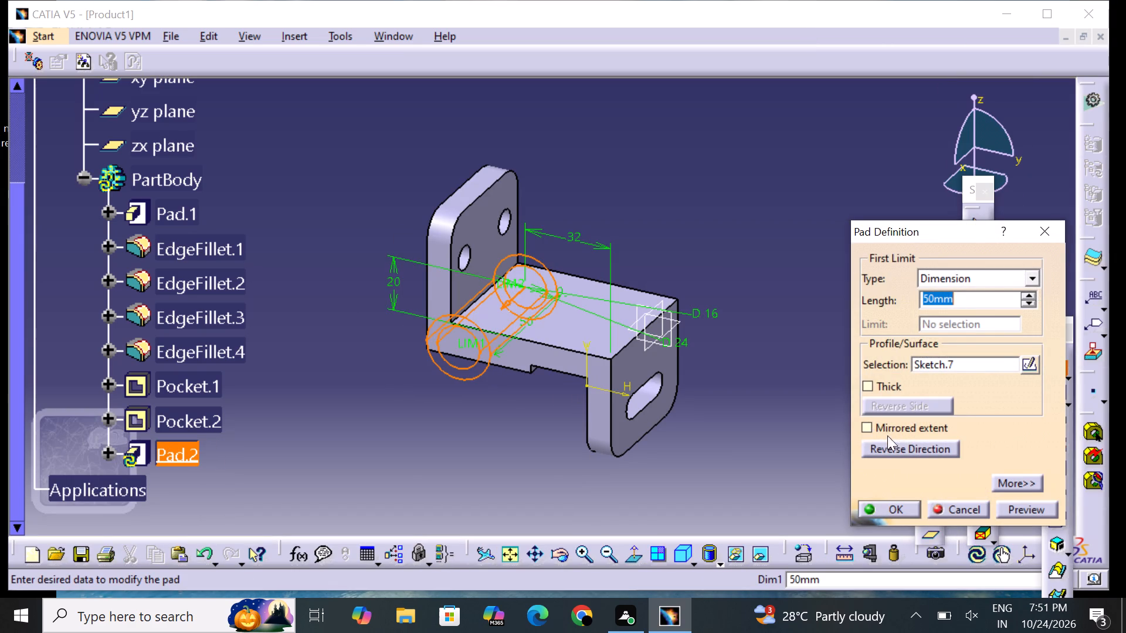
left_click(892, 451)
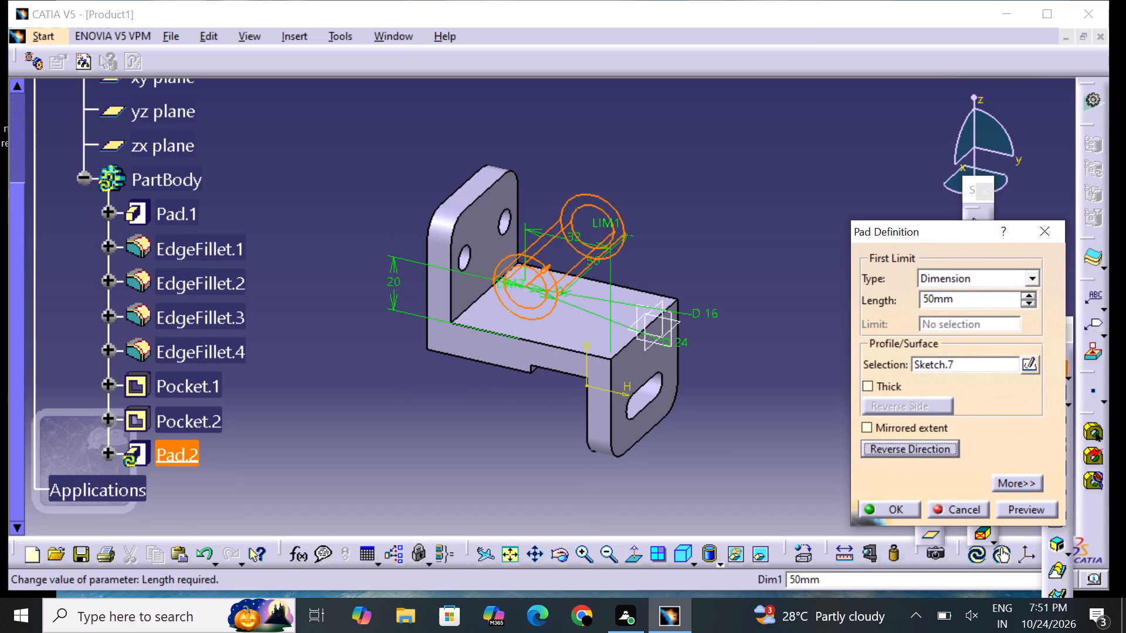
left_click(966, 300)
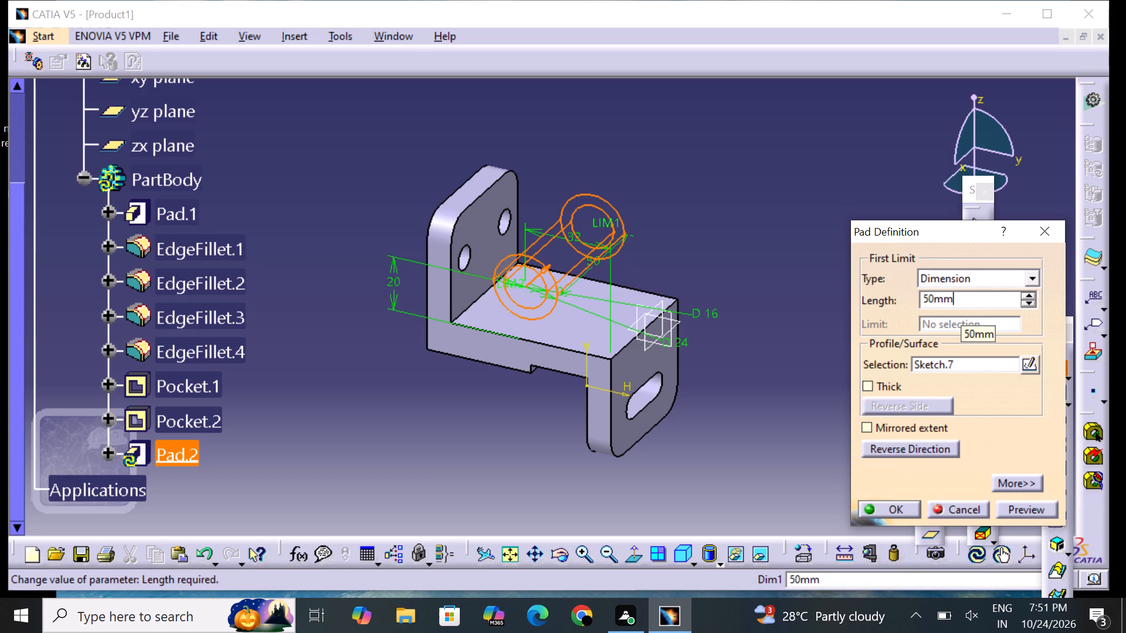
key("BackSpace")
key("BackSpace")
key("BackSpace")
key("BackSpace")
key("BackSpace")
key("BackSpace")
key("BackSpace")
key("BackSpace")
key("BackSpace")
key("BackSpace")
key("BackSpace")
type("25")
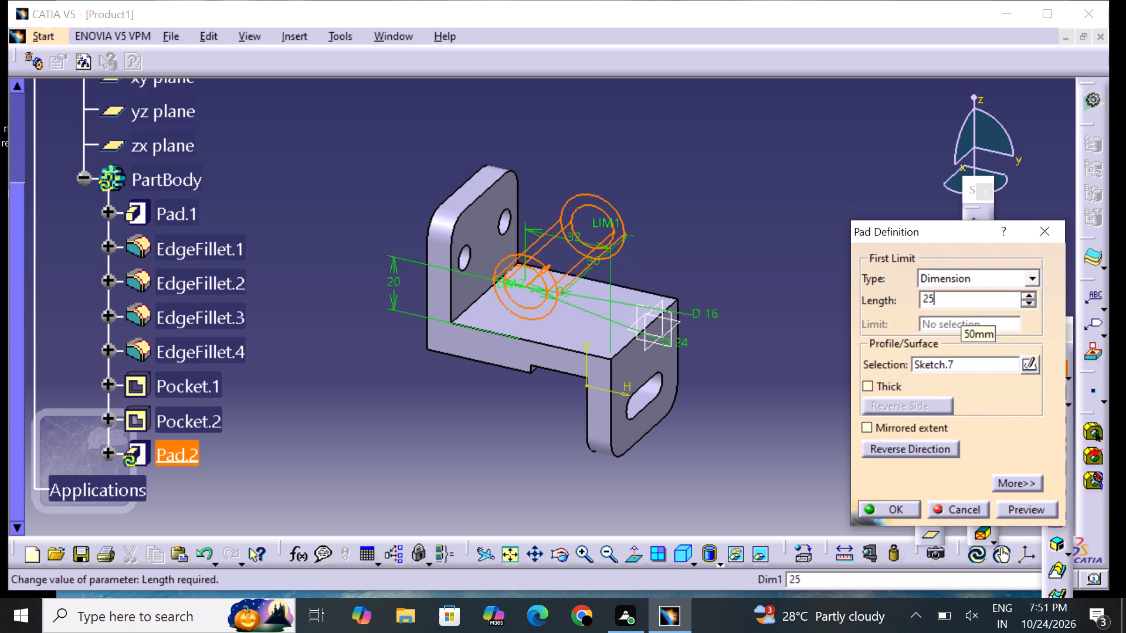
left_click(1008, 509)
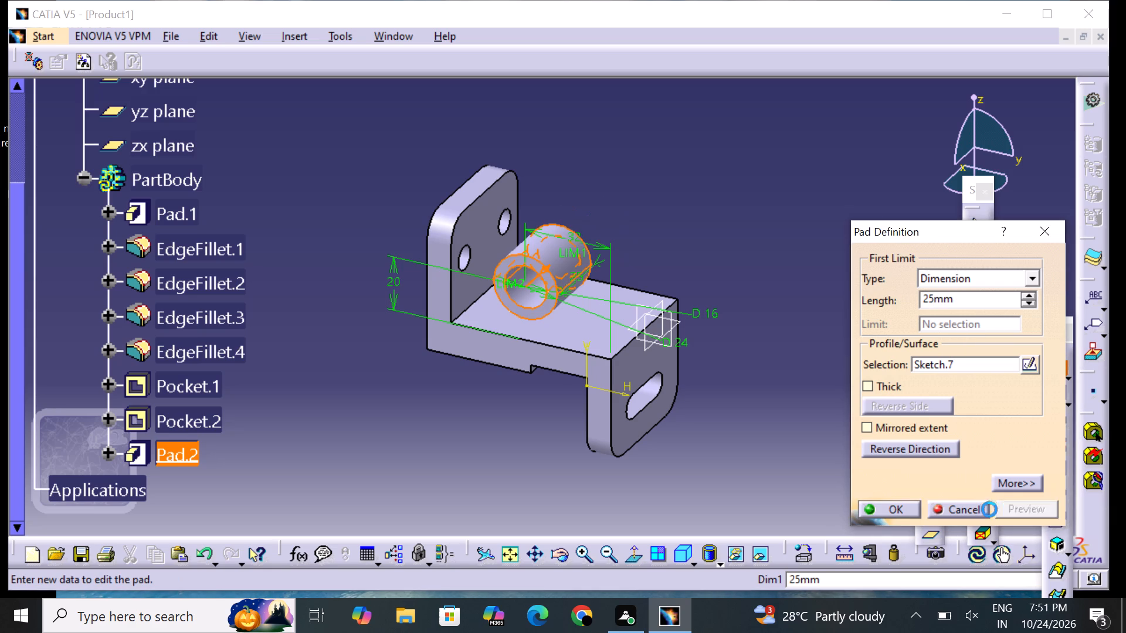
left_click(897, 505)
left_click(856, 452)
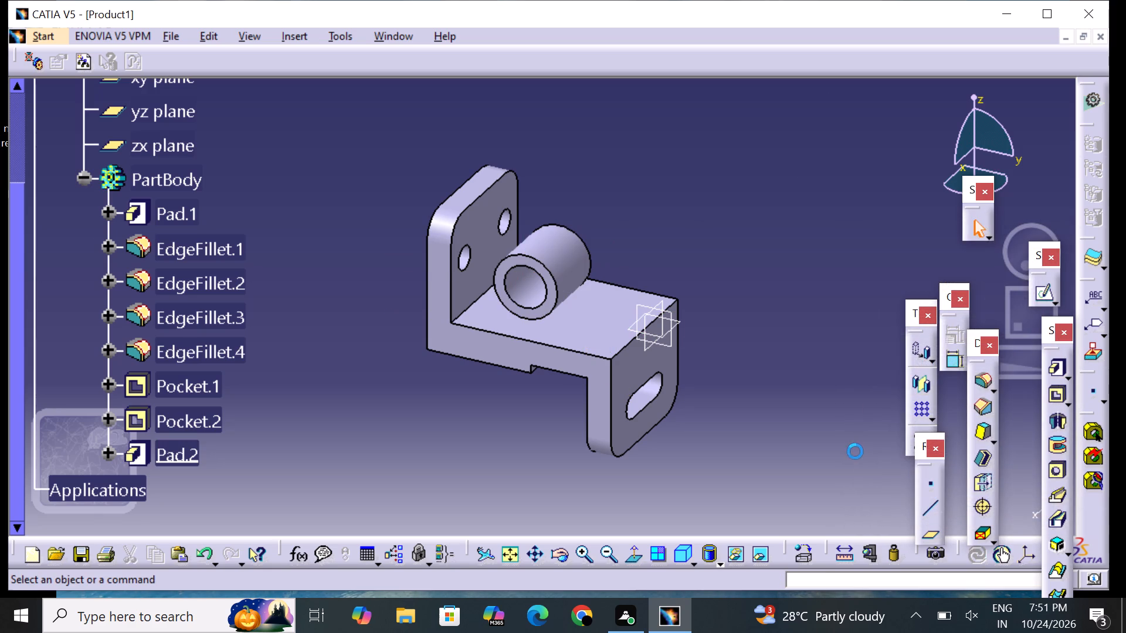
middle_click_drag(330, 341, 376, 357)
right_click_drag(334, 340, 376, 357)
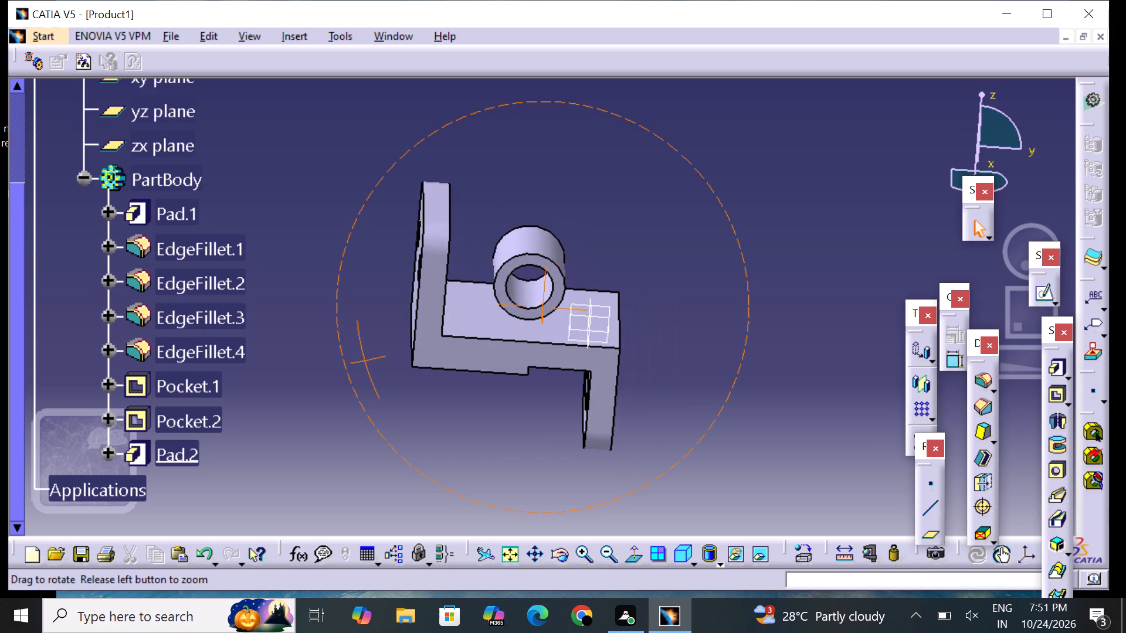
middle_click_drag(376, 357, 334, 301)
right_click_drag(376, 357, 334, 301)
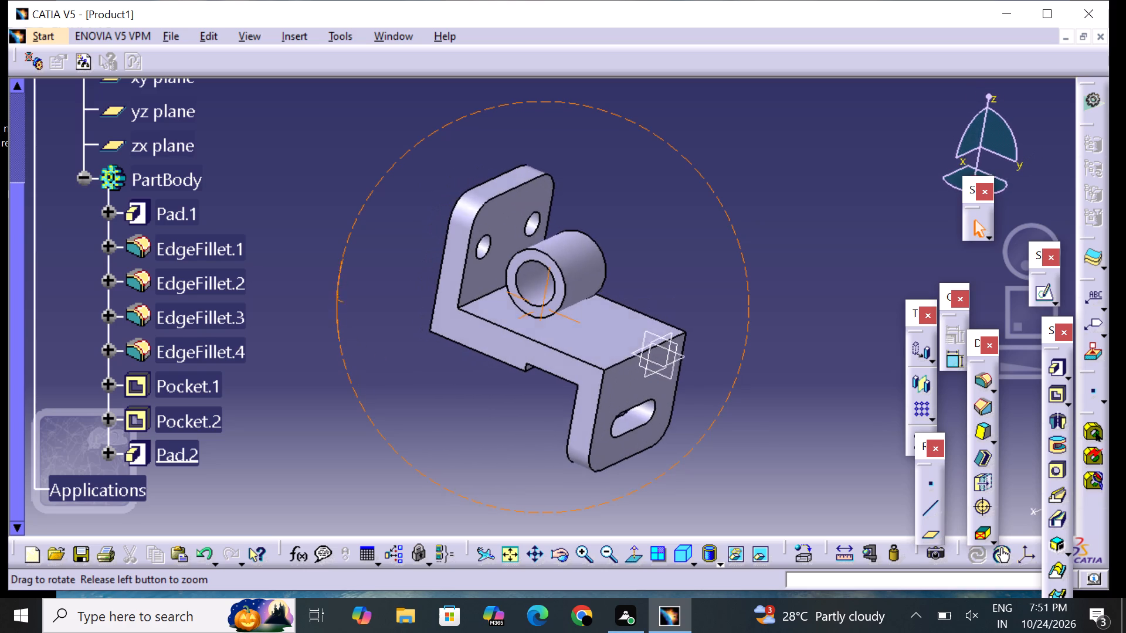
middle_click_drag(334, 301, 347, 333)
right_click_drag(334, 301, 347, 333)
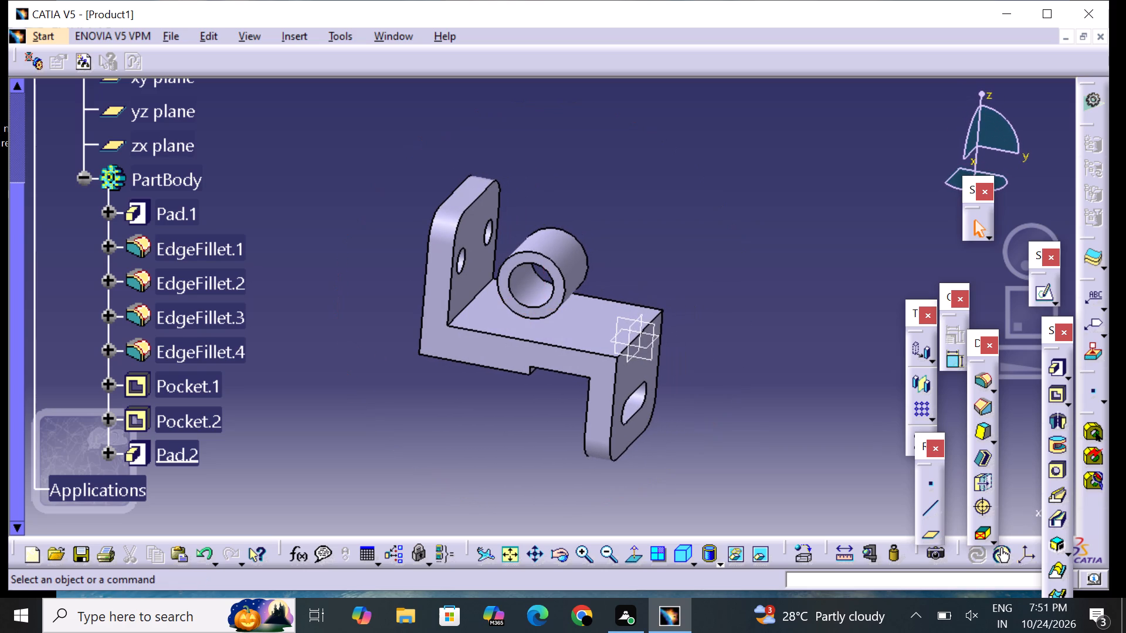
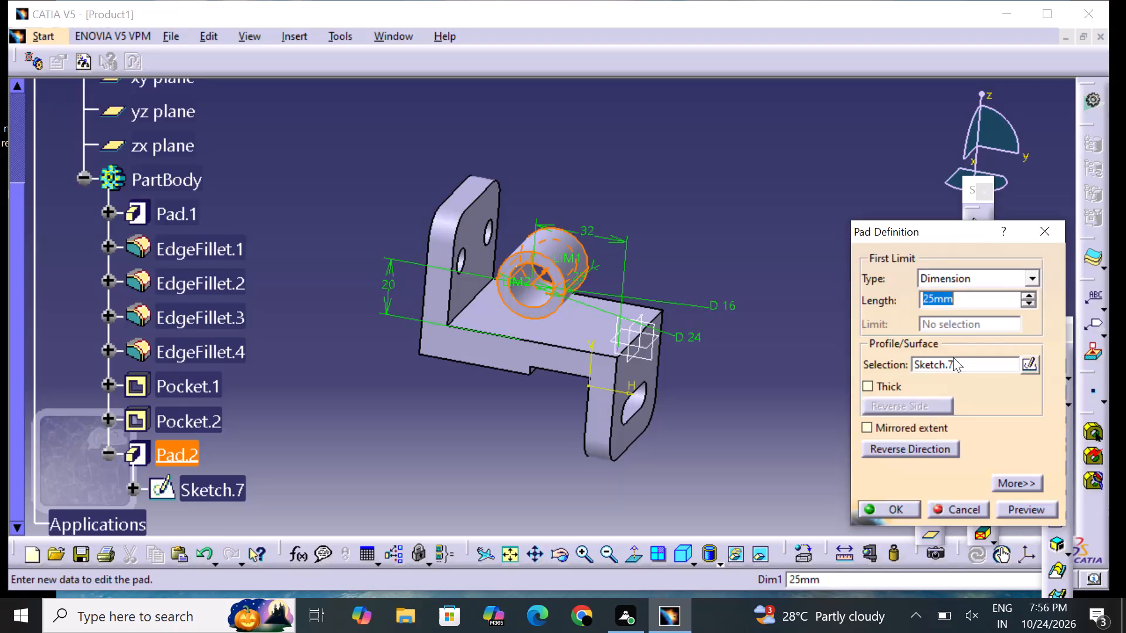
Give the hollow cylinder's pad a mirrored extent with a length of 12 mm.
left_click(884, 426)
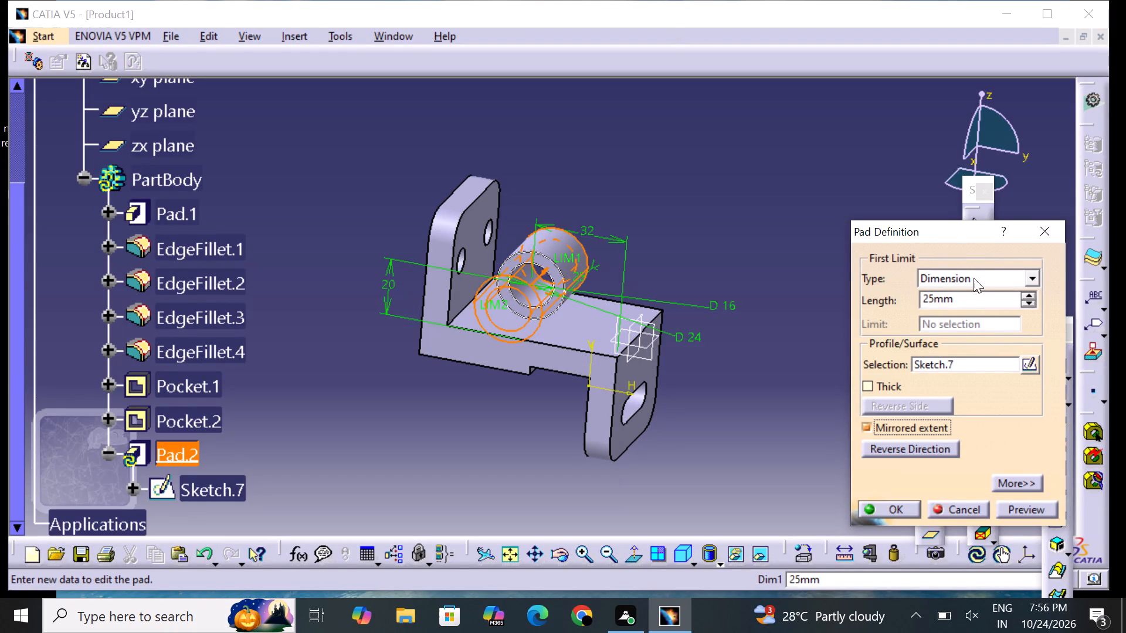
left_click(957, 297)
key("BackSpace")
key("BackSpace")
key("BackSpace")
key("BackSpace")
key("BackSpace")
key("BackSpace")
key("BackSpace")
key("BackSpace")
key("BackSpace")
key("BackSpace")
key("BackSpace")
key("BackSpace")
key("BackSpace")
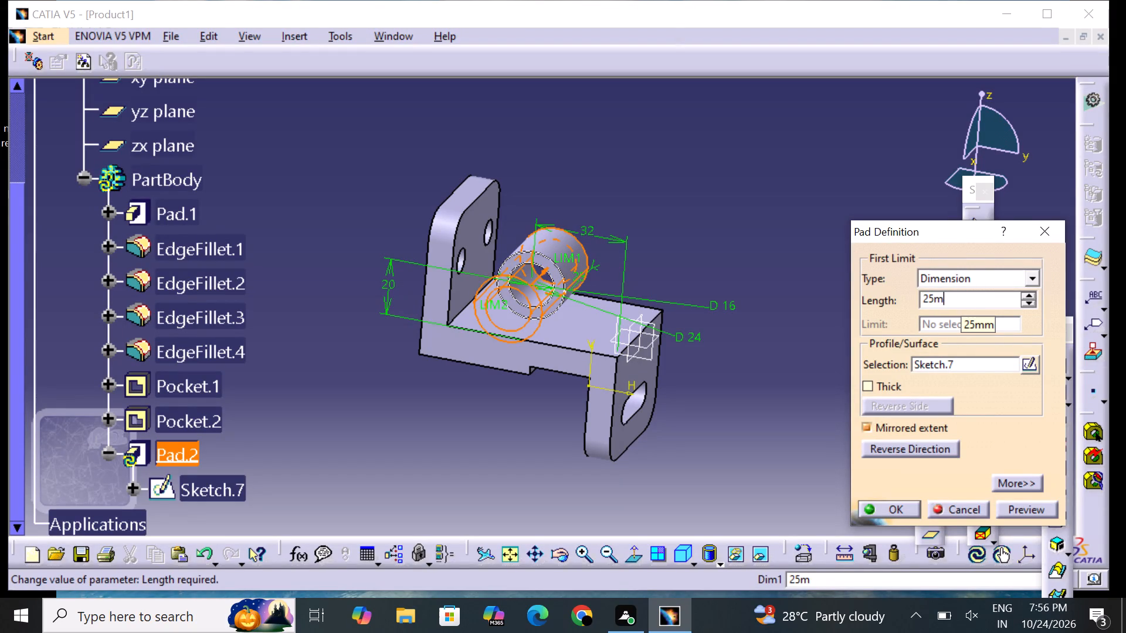
type("12.4")
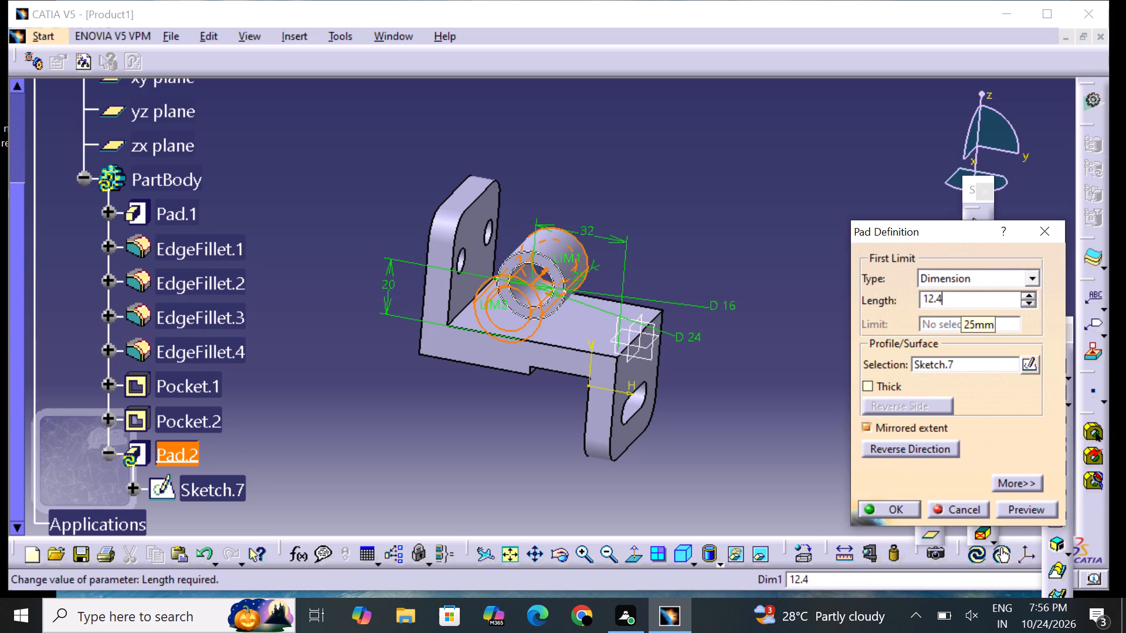
key("BackSpace")
key("BackSpace")
key("Return")
left_click(779, 189)
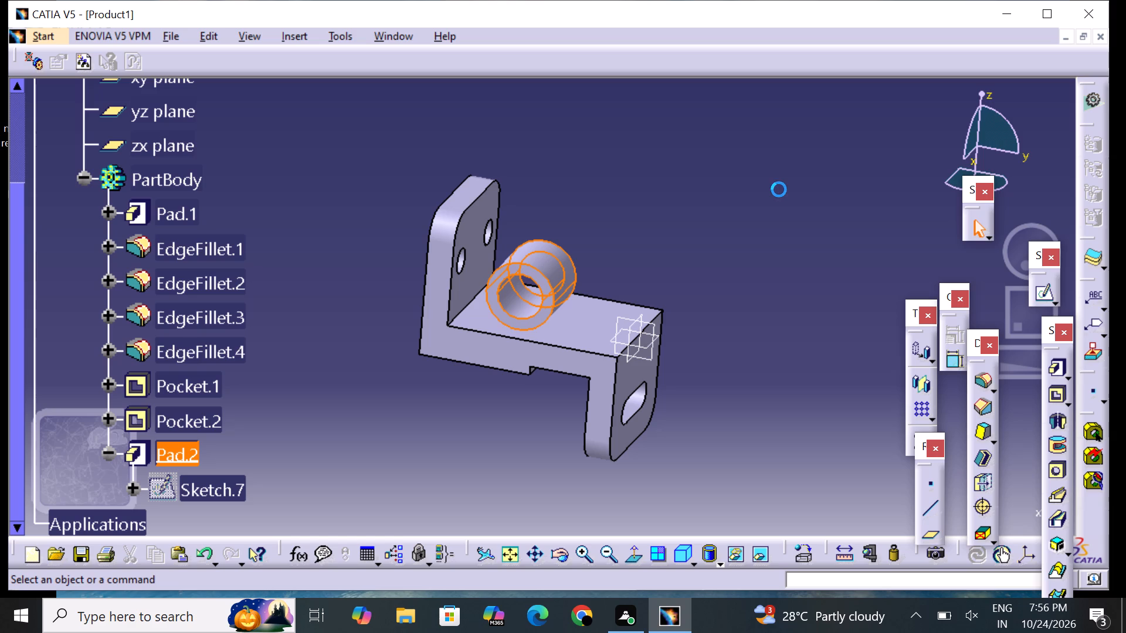
Examine the hollow cylinder's extent and position relative to the bracket from several angles.
middle_click_drag(775, 288, 776, 288)
right_click_drag(776, 288, 666, 328)
middle_click_drag(776, 288, 690, 323)
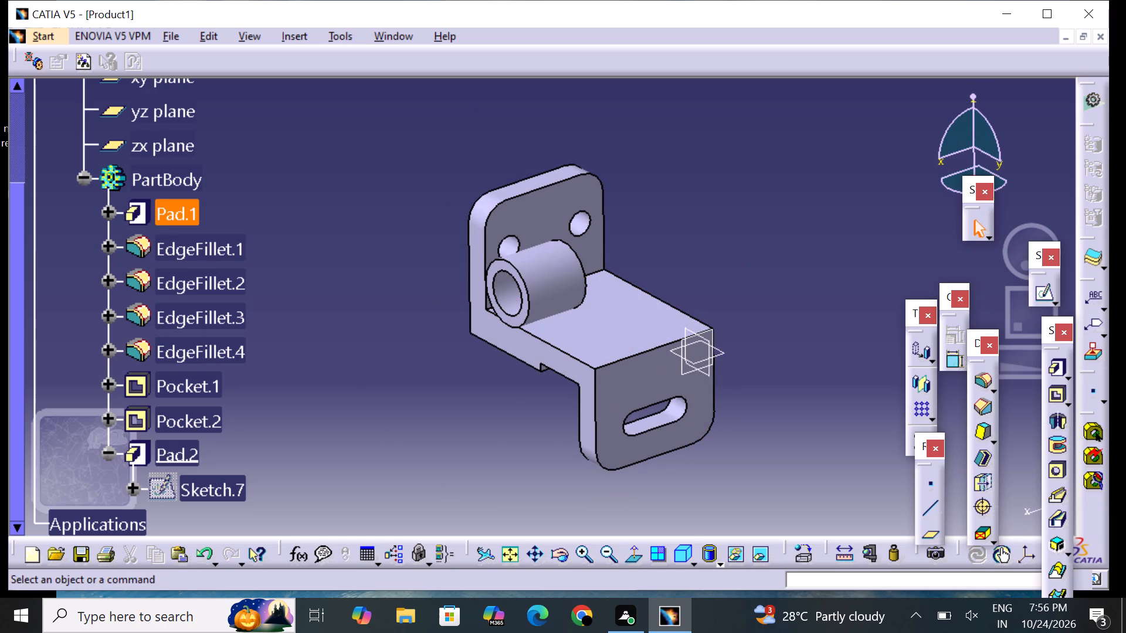
middle_click_drag(413, 342, 588, 367)
right_click_drag(419, 346, 588, 367)
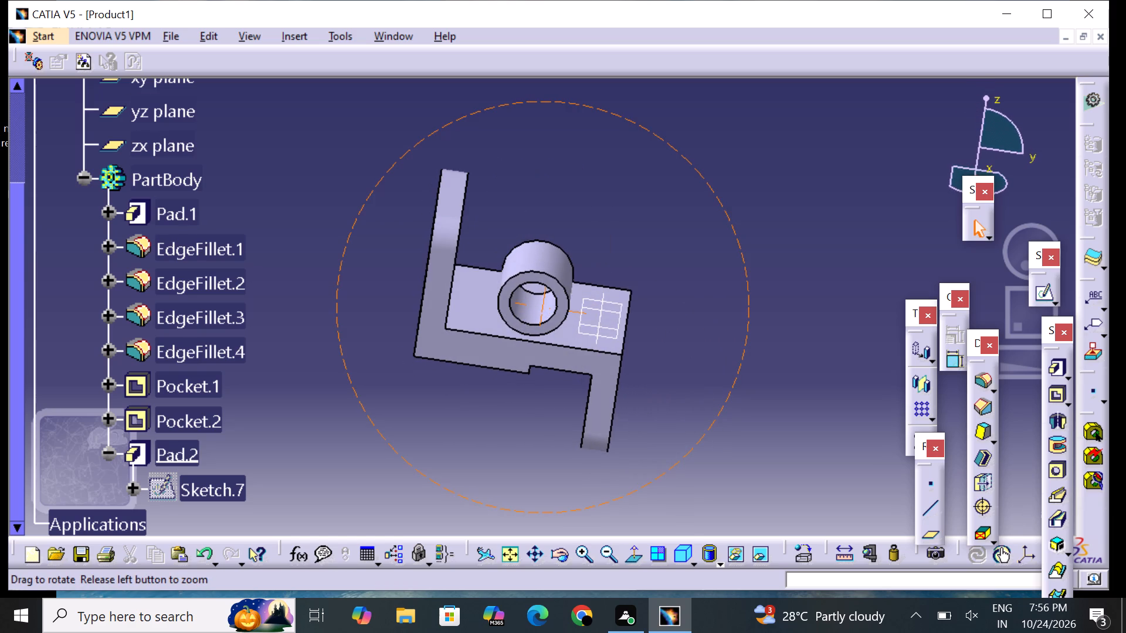
middle_click_drag(588, 367, 369, 366)
right_click_drag(588, 367, 369, 366)
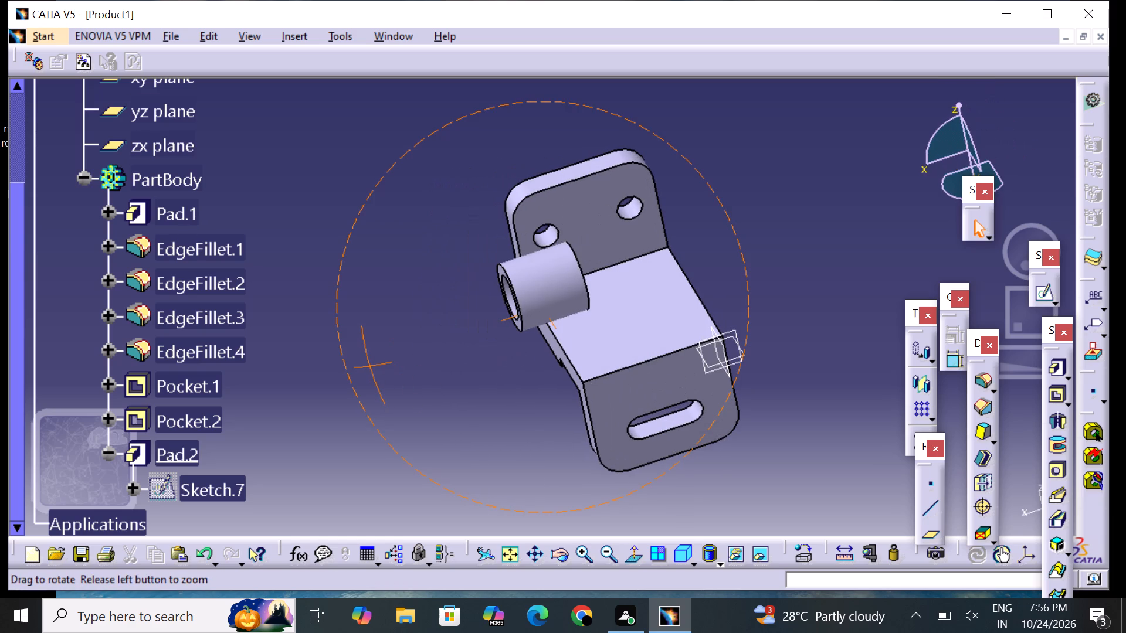
middle_click_drag(369, 366, 371, 361)
right_click_drag(369, 366, 371, 361)
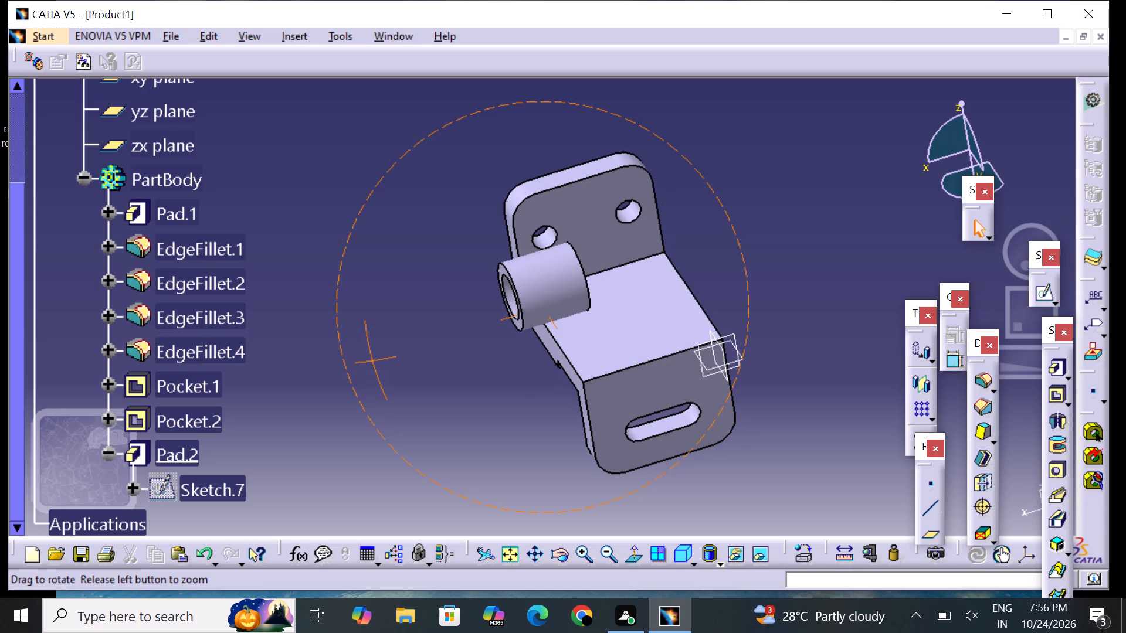
middle_click_drag(371, 361, 629, 316)
right_click_drag(371, 361, 629, 316)
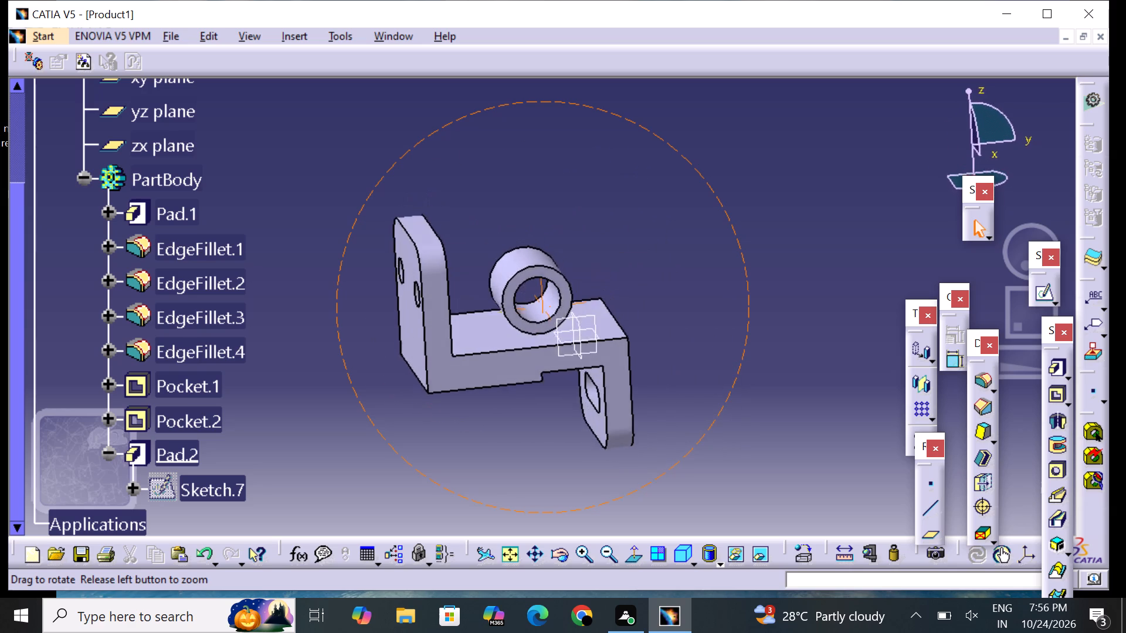
middle_click_drag(629, 316, 563, 304)
right_click_drag(629, 316, 562, 304)
Edit the hollow cylinder's pad to reverse its direction, and preview it.
double_click(567, 284)
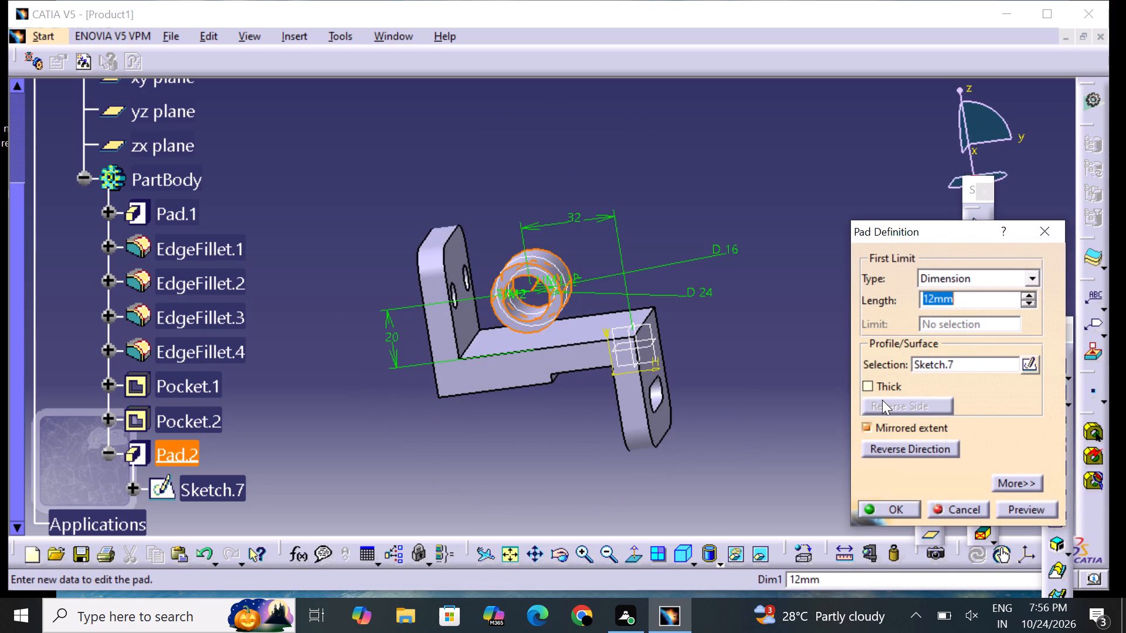
left_click(897, 448)
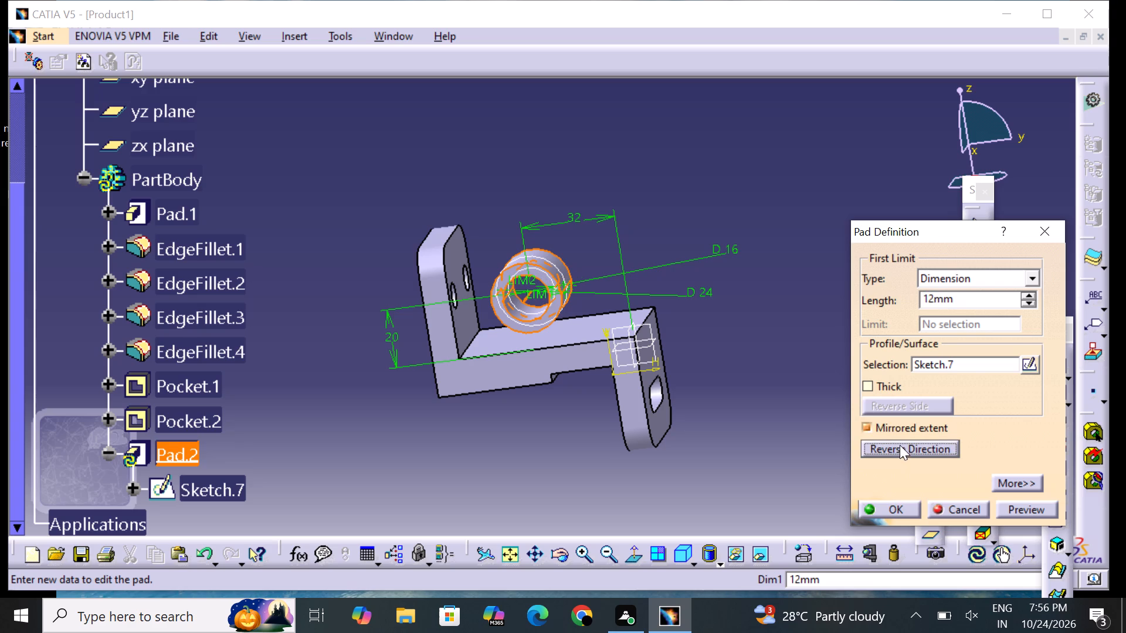
left_click(1021, 508)
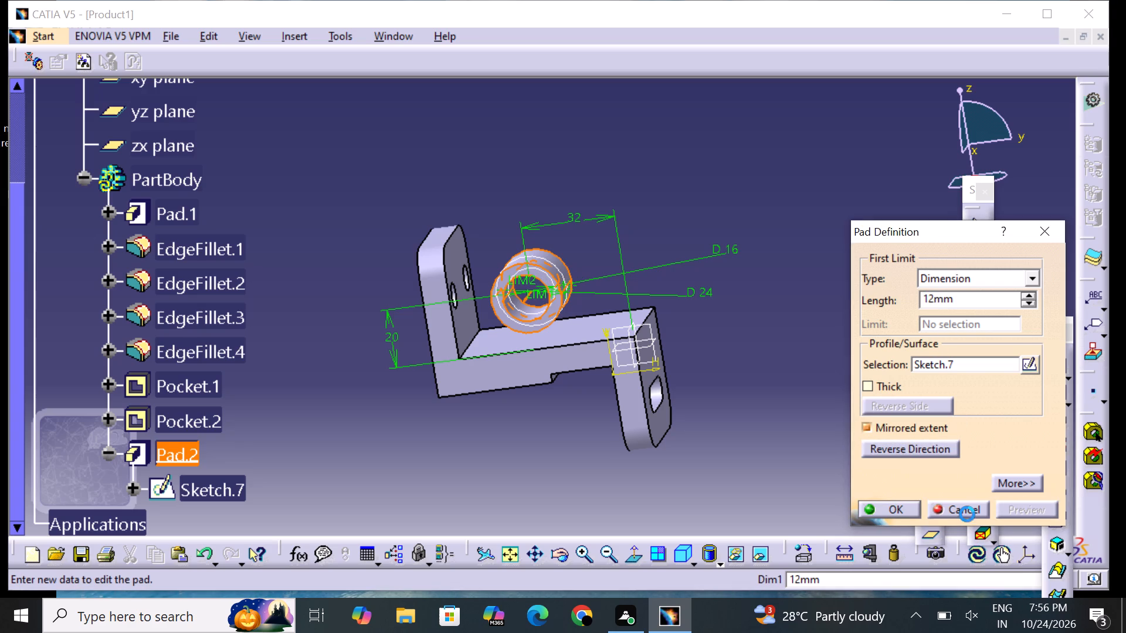
left_click(901, 512)
left_click(819, 412)
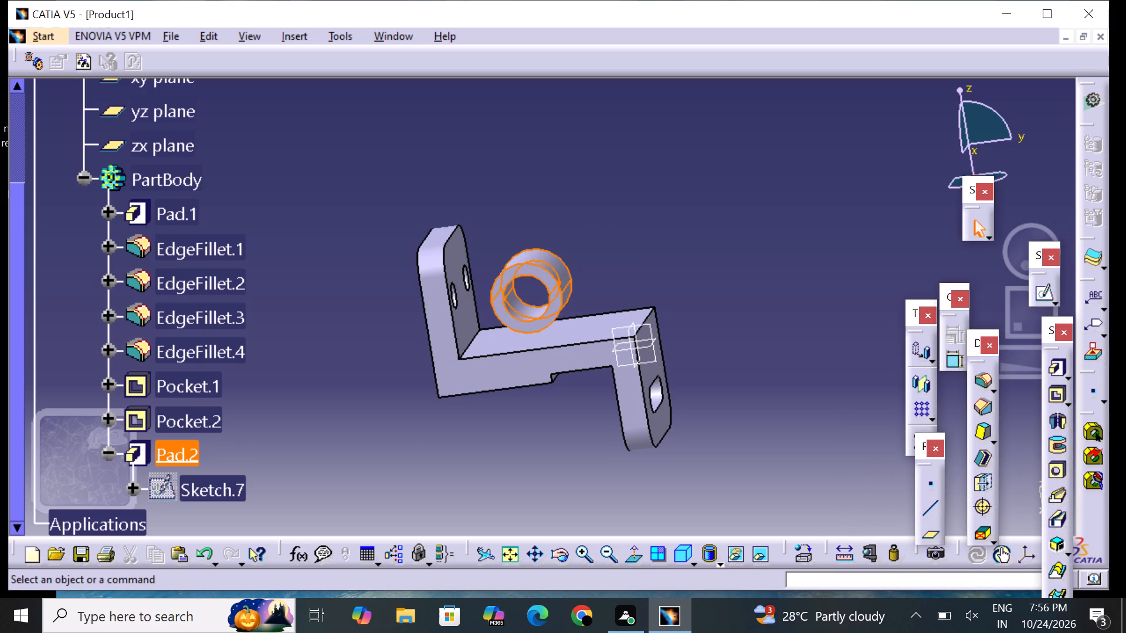
Inspect the bracket and hollow cylinder from several angles, and look through the feature tree.
middle_click_drag(823, 405, 540, 400)
right_click_drag(827, 405, 540, 400)
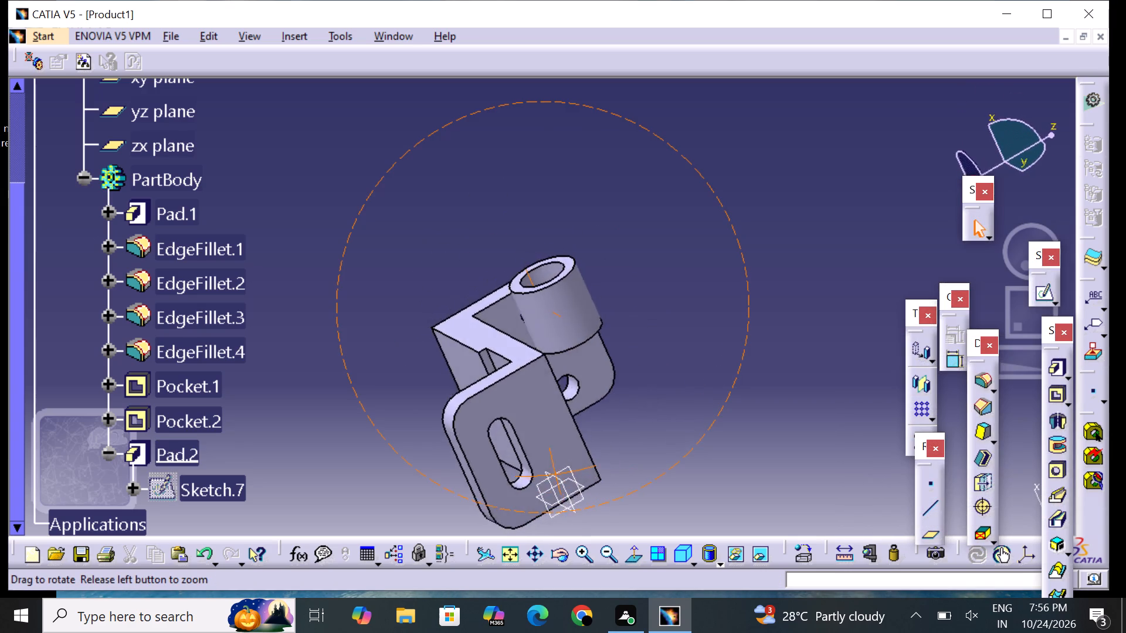
middle_click_drag(540, 400, 759, 433)
right_click_drag(540, 400, 759, 433)
scroll(759, 433, "up", 1)
middle_click_drag(551, 224, 546, 274)
right_click_drag(553, 225, 546, 274)
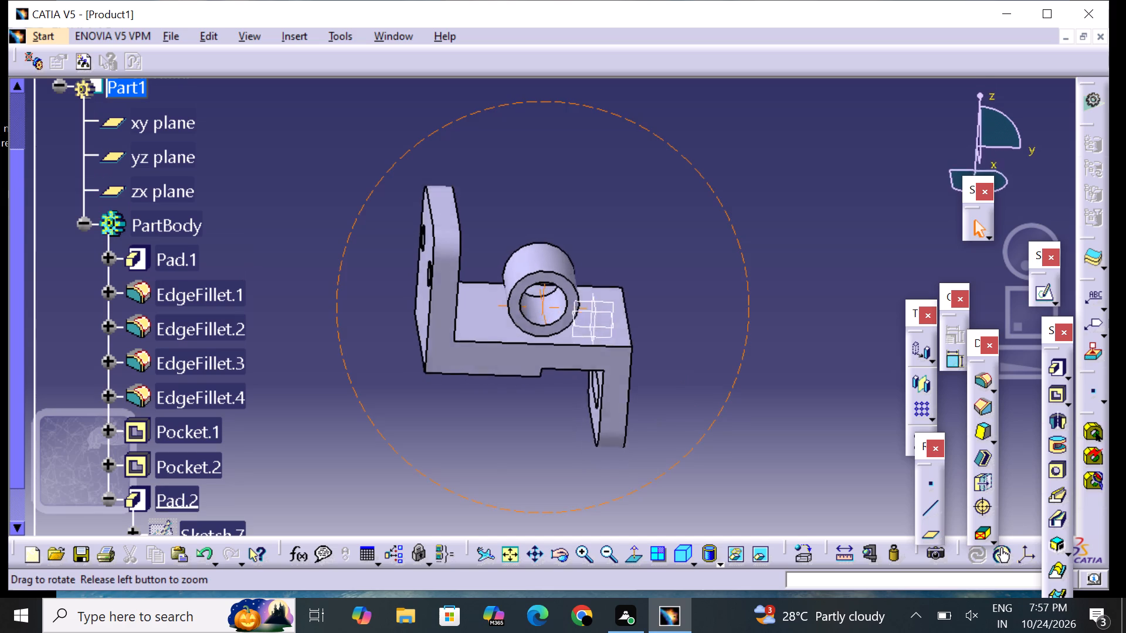
middle_click_drag(546, 274, 491, 235)
right_click_drag(546, 274, 491, 235)
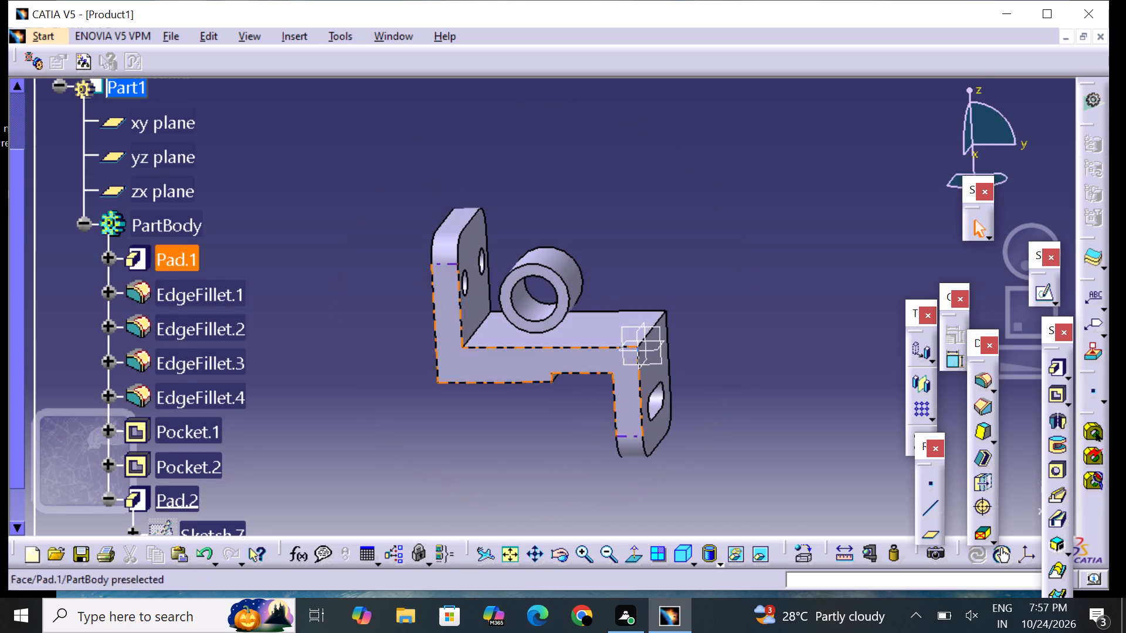
scroll(361, 414, "down", 2)
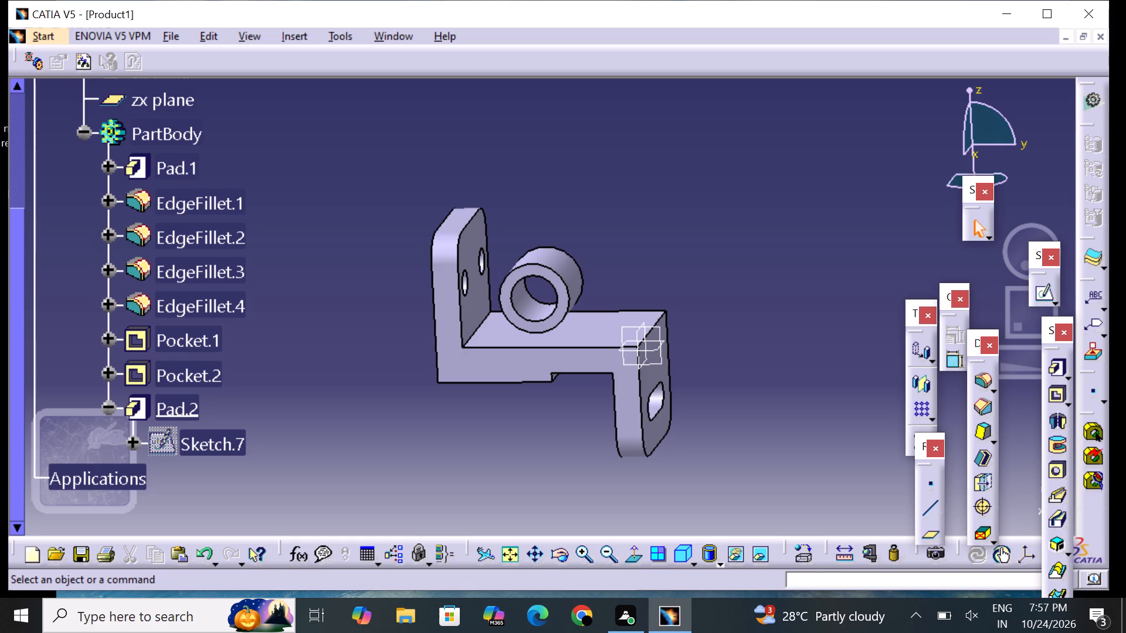
scroll(761, 345, "down", 2)
scroll(762, 344, "up", 1)
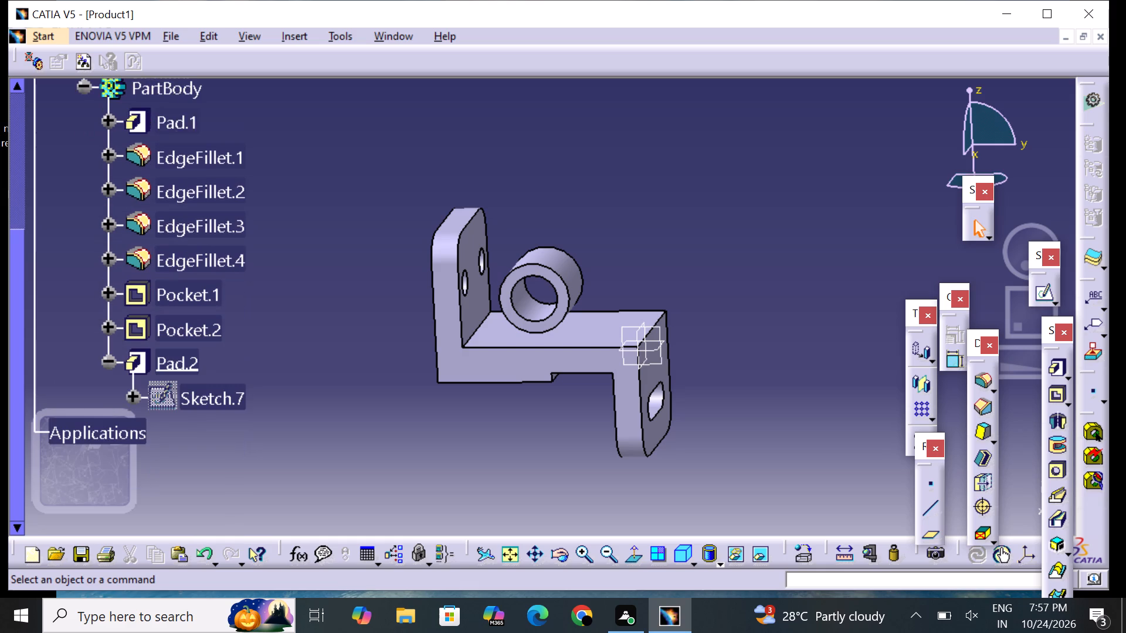
Open a new sketch on the bracket's Z-shaped side face.
left_click(512, 365)
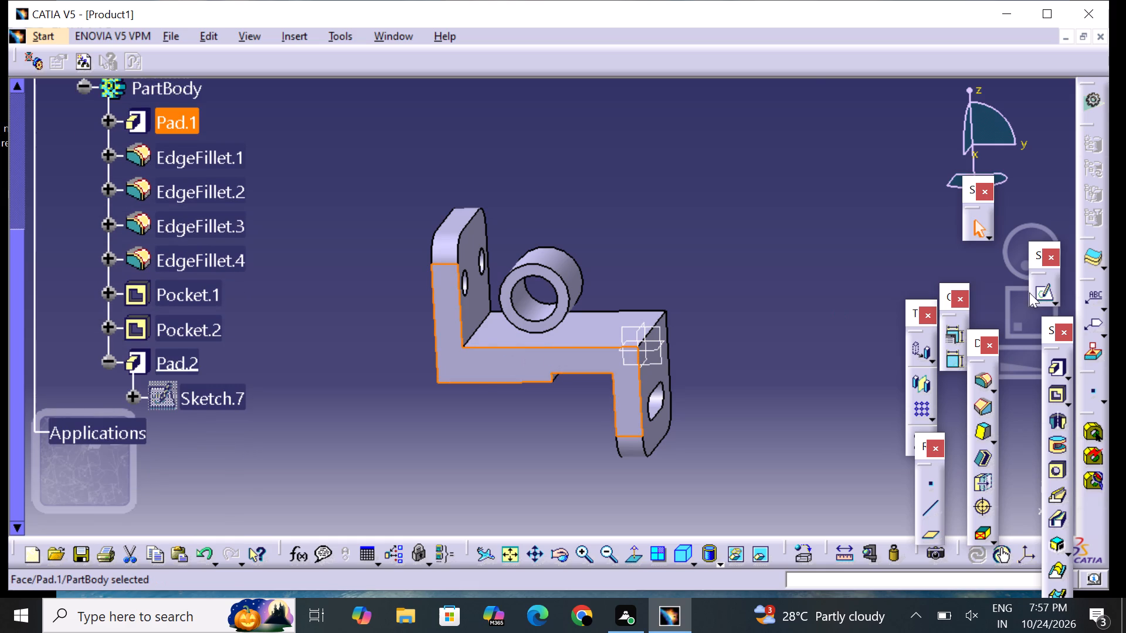
left_click(1043, 292)
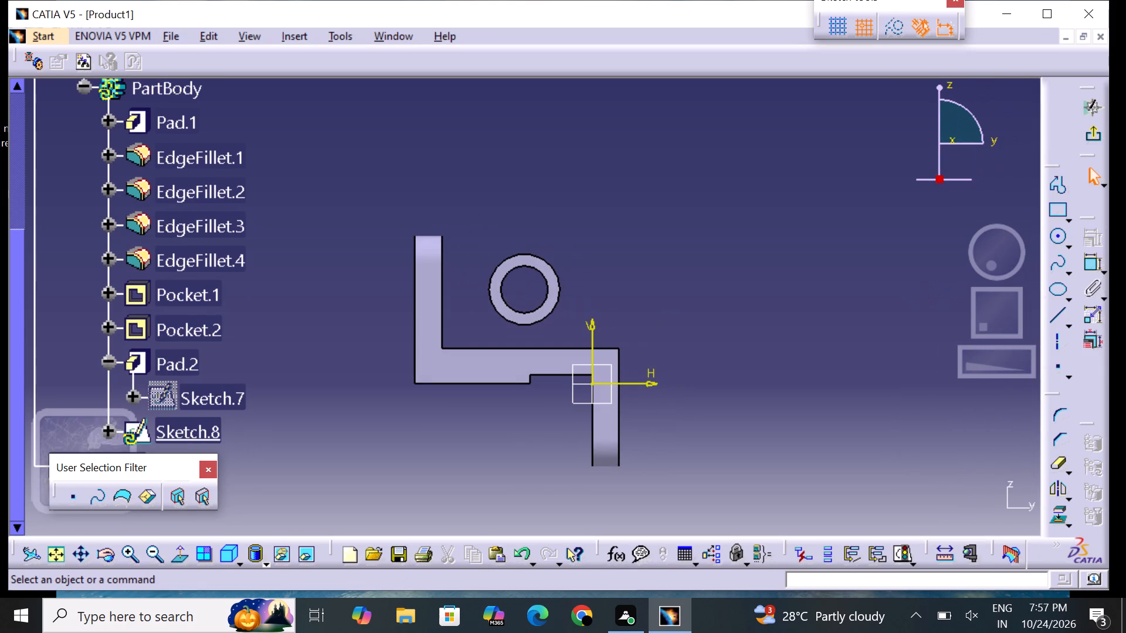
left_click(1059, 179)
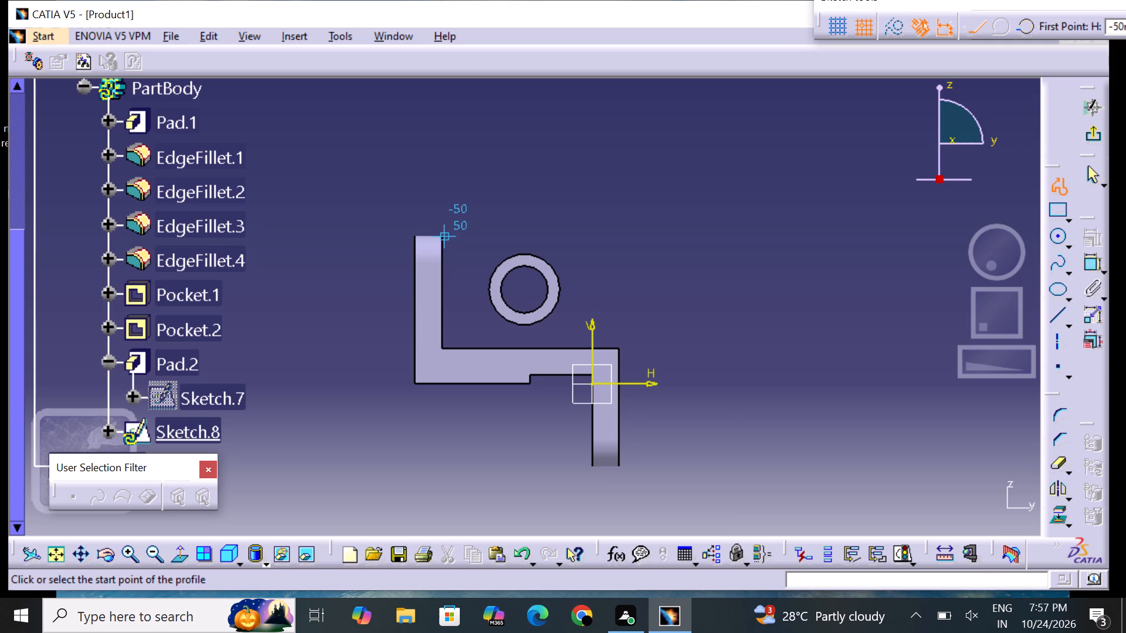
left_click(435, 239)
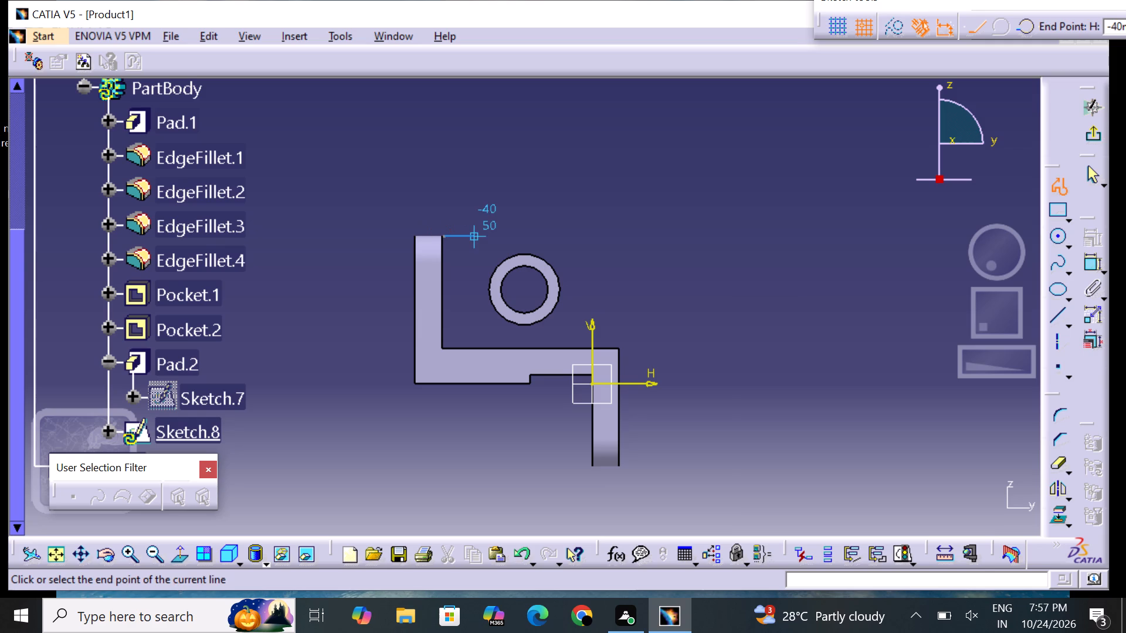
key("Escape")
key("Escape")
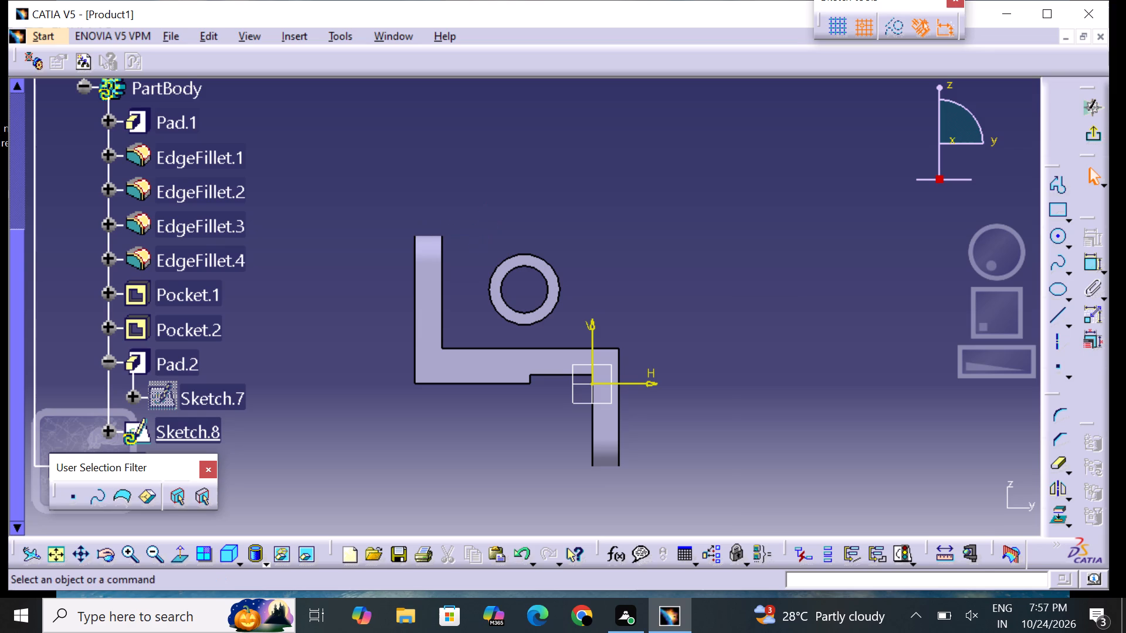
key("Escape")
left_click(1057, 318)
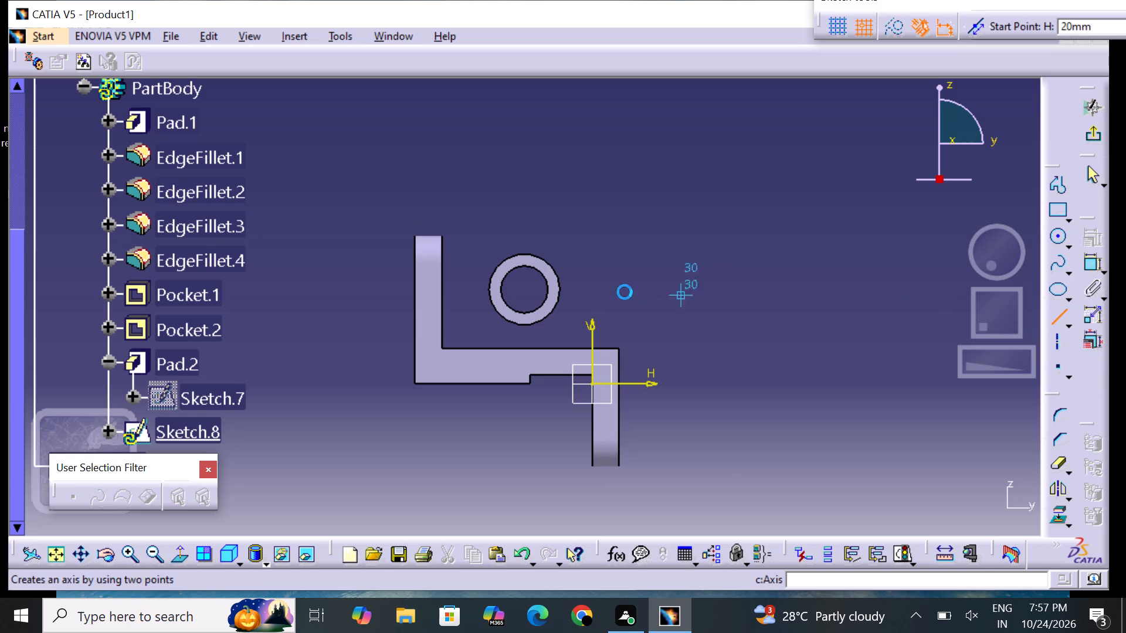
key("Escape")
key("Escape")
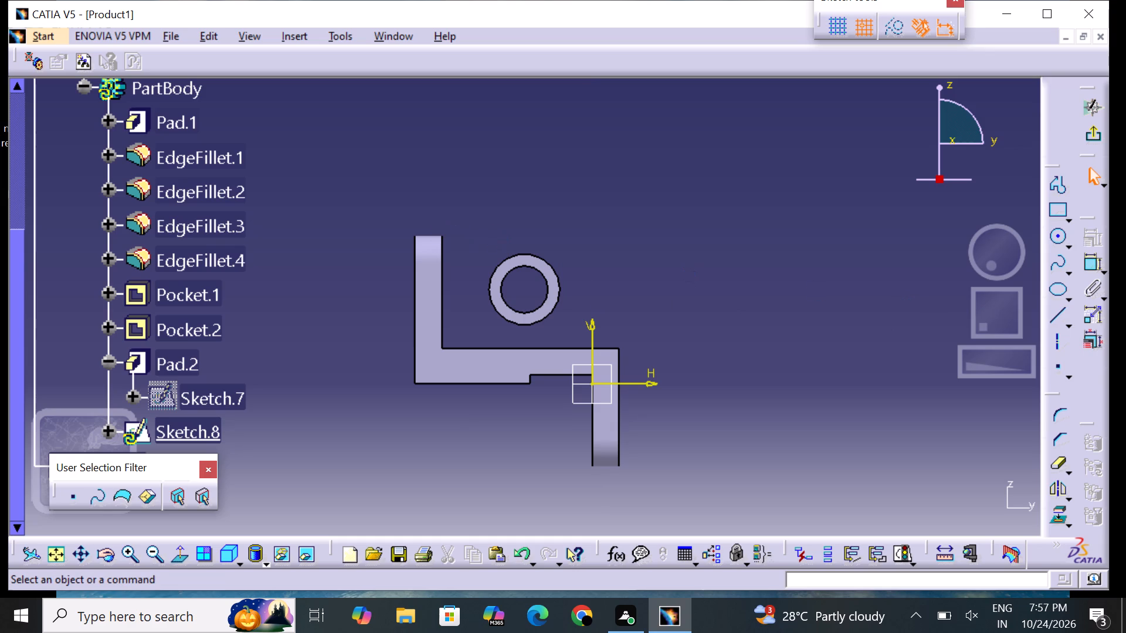
Sketch an open profile from the drilled leg's top: about 10 mm across, 30 mm down, 60 mm along the flat section and 10 mm down.
left_click(1057, 186)
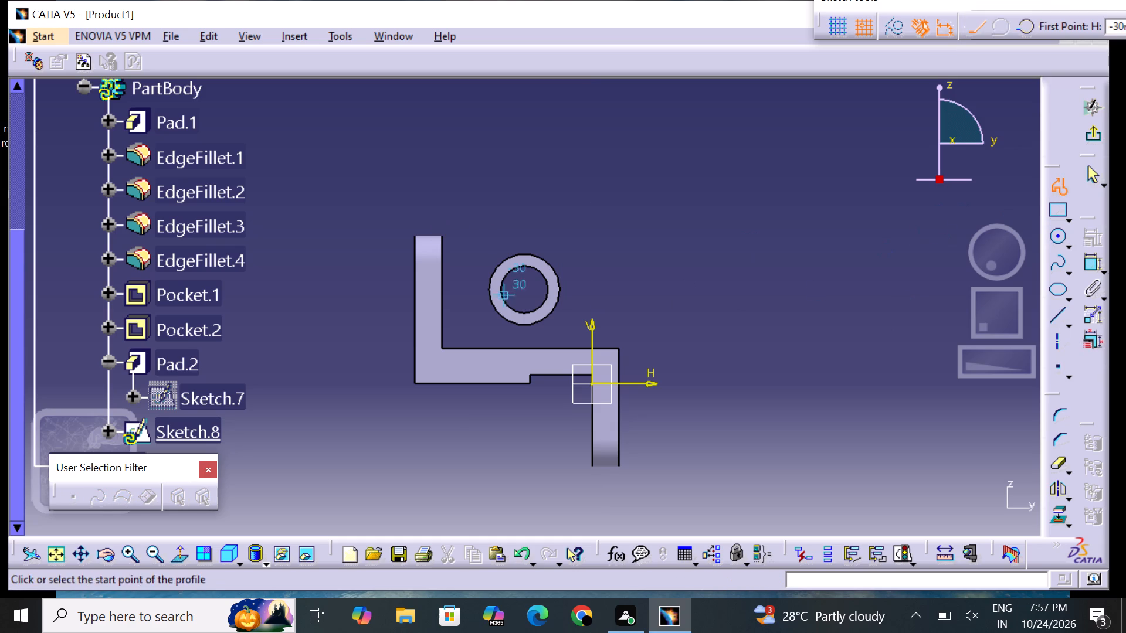
left_click(420, 244)
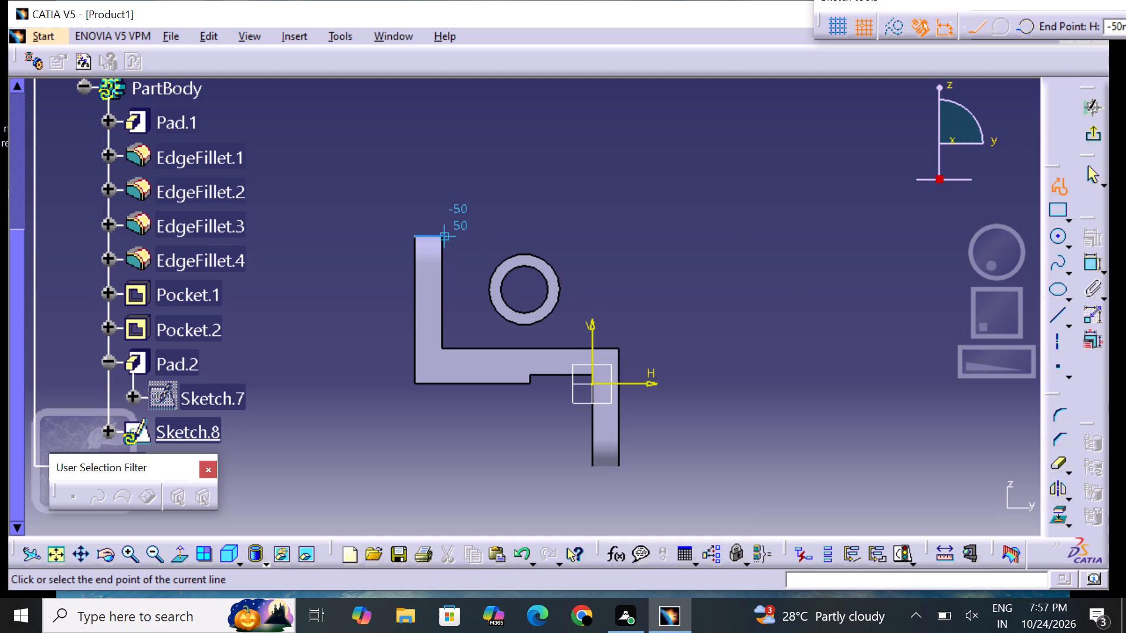
left_click(456, 240)
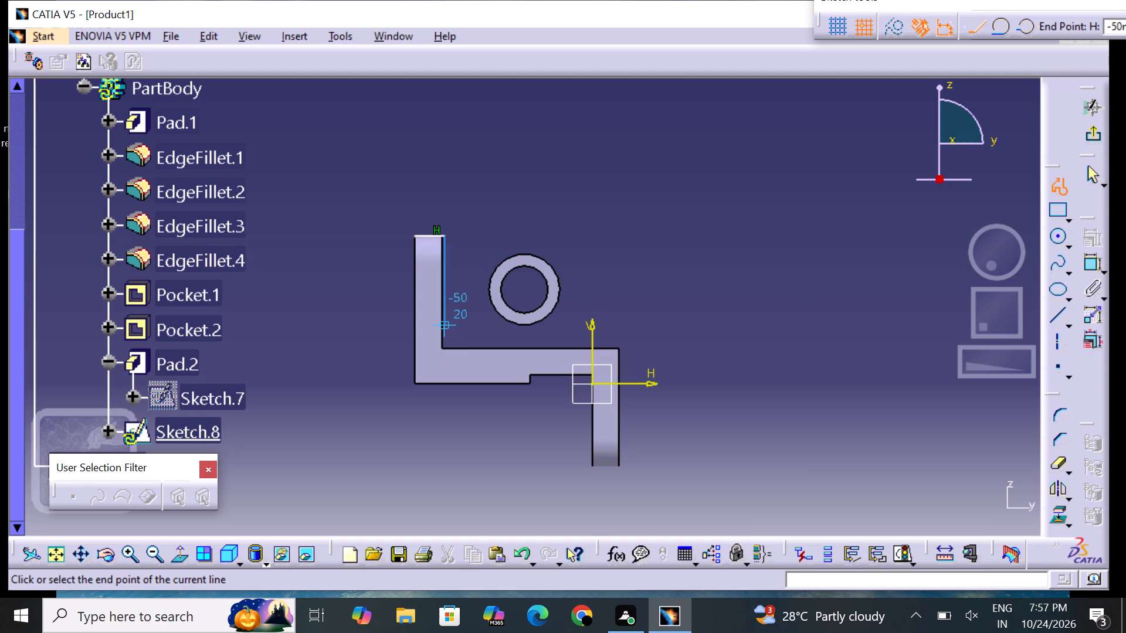
left_click(451, 337)
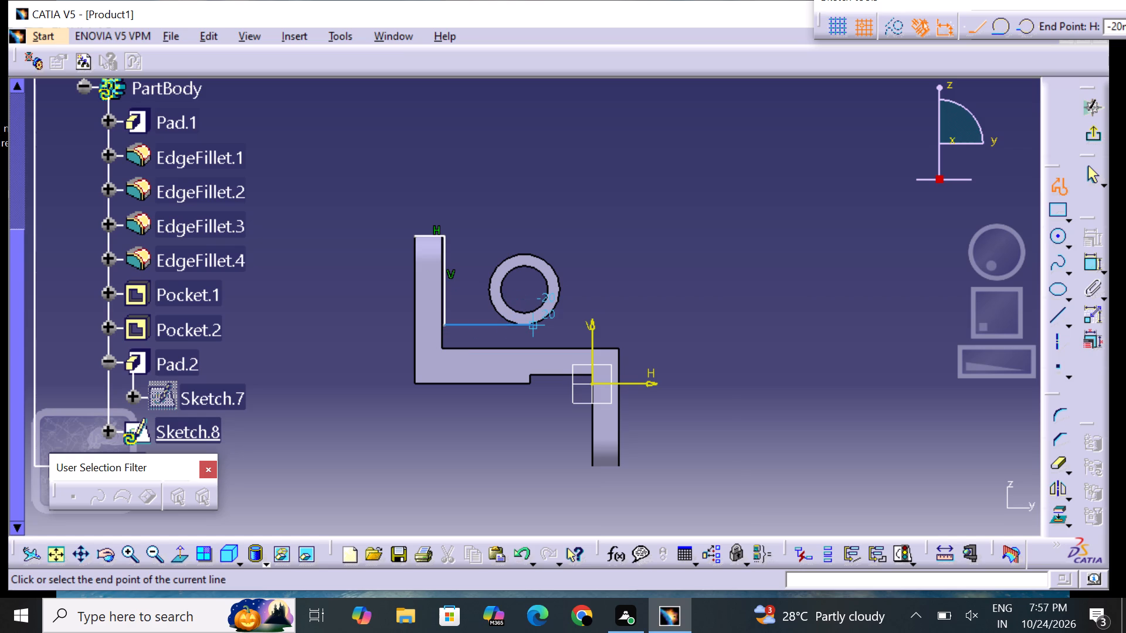
left_click(615, 331)
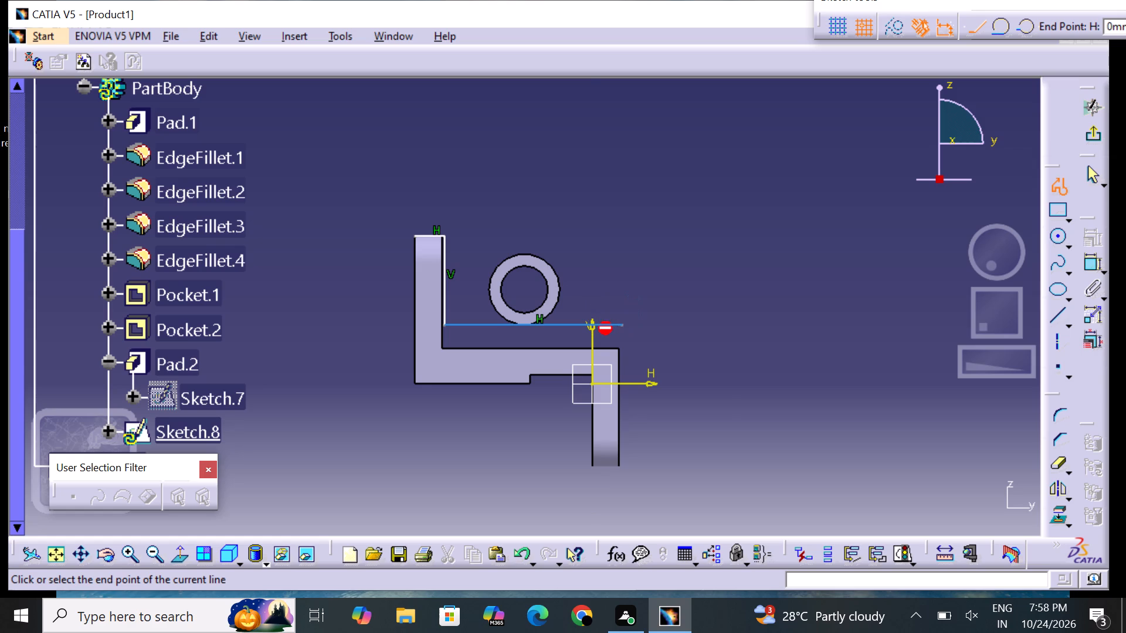
left_click(615, 367)
key("Escape")
key("Escape")
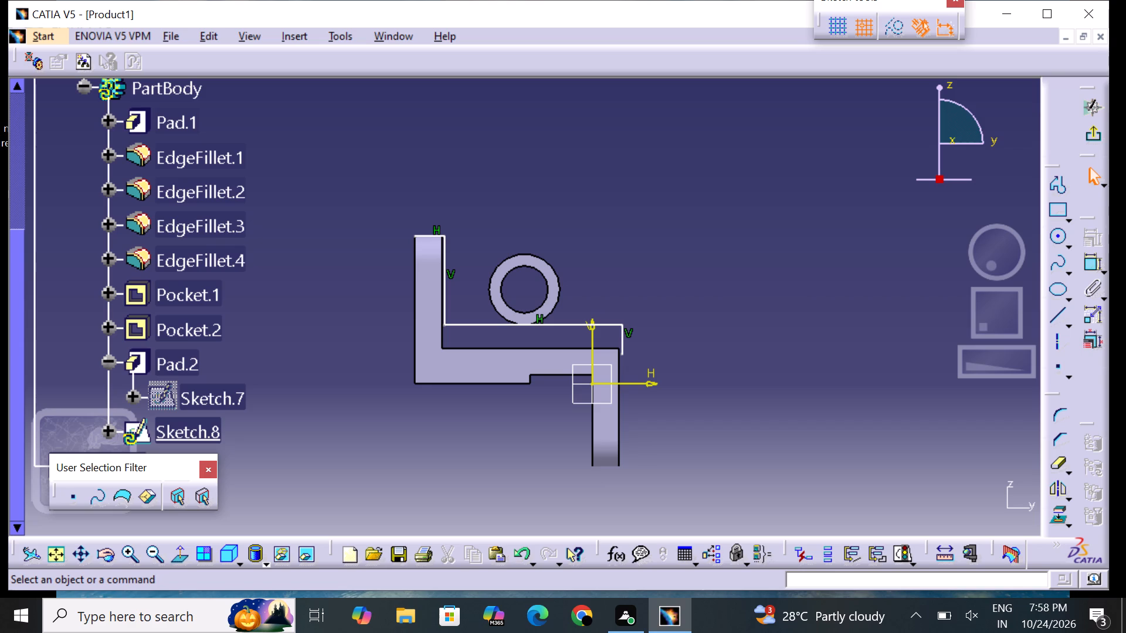
Delete the short vertical end line of the open profile at the flat section's outer corner.
left_click(623, 342)
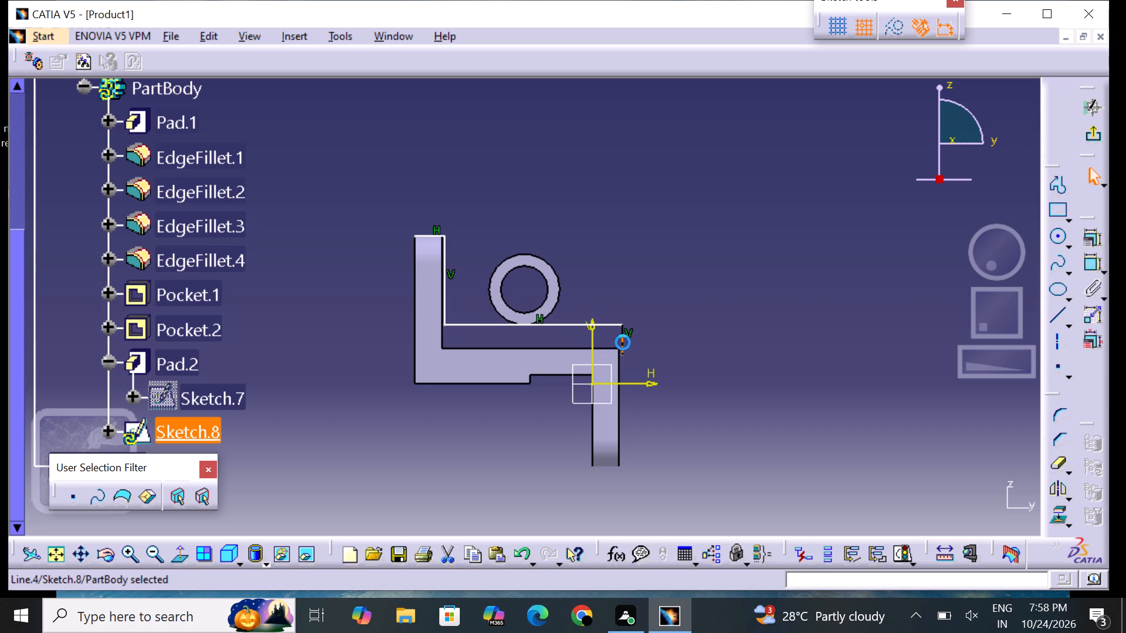
key("BackSpace")
key("Delete")
key("Delete")
key("Delete")
key("Delete")
left_click(620, 335)
key("Delete")
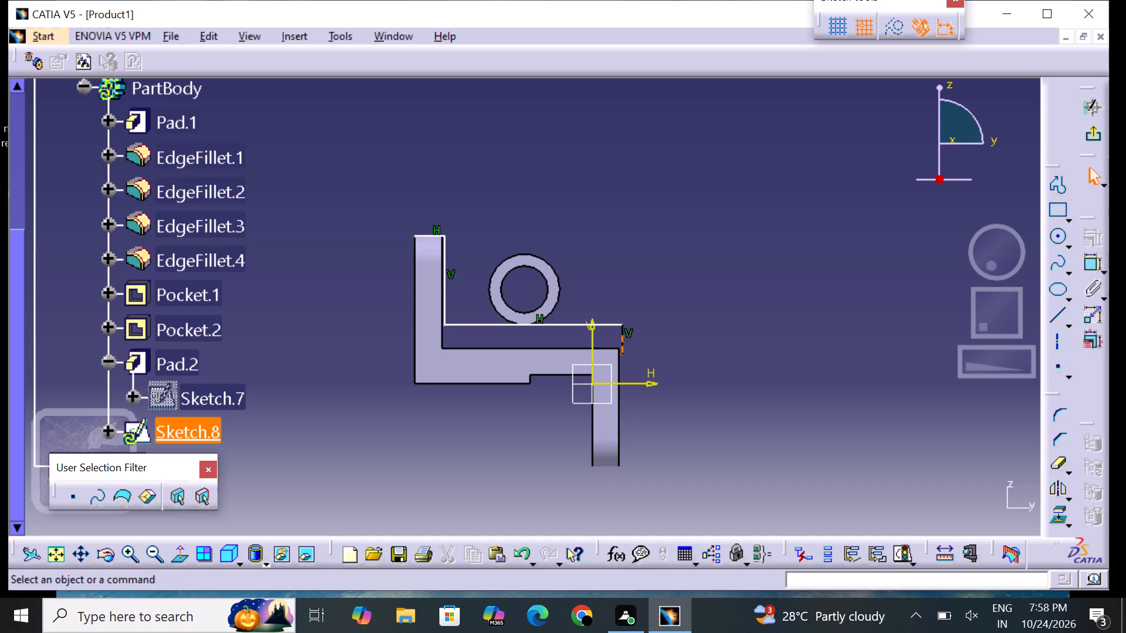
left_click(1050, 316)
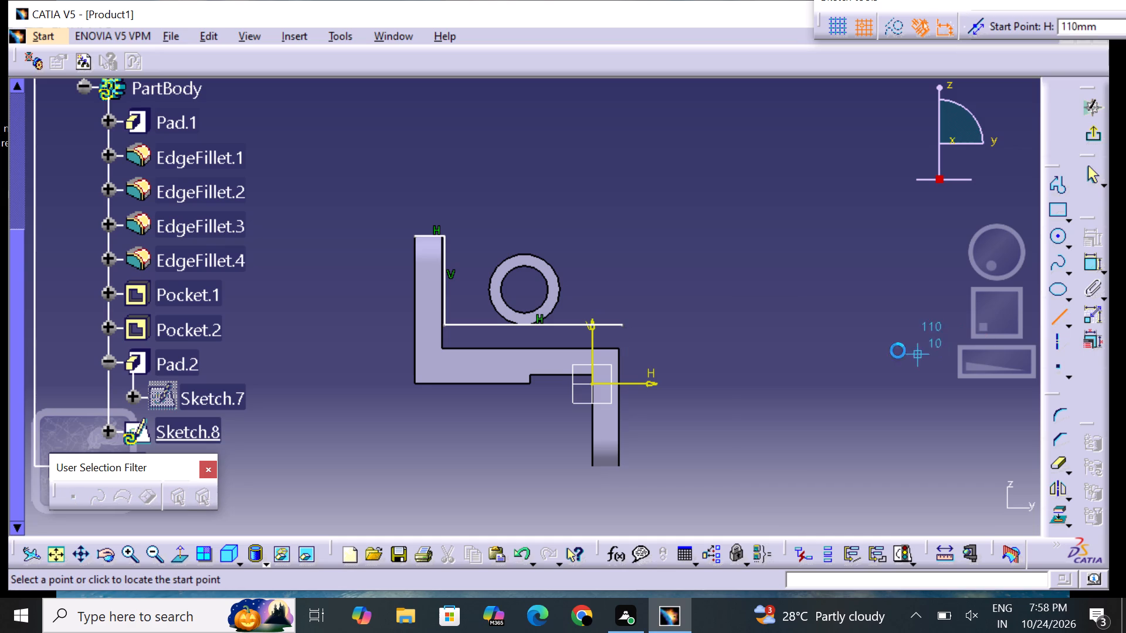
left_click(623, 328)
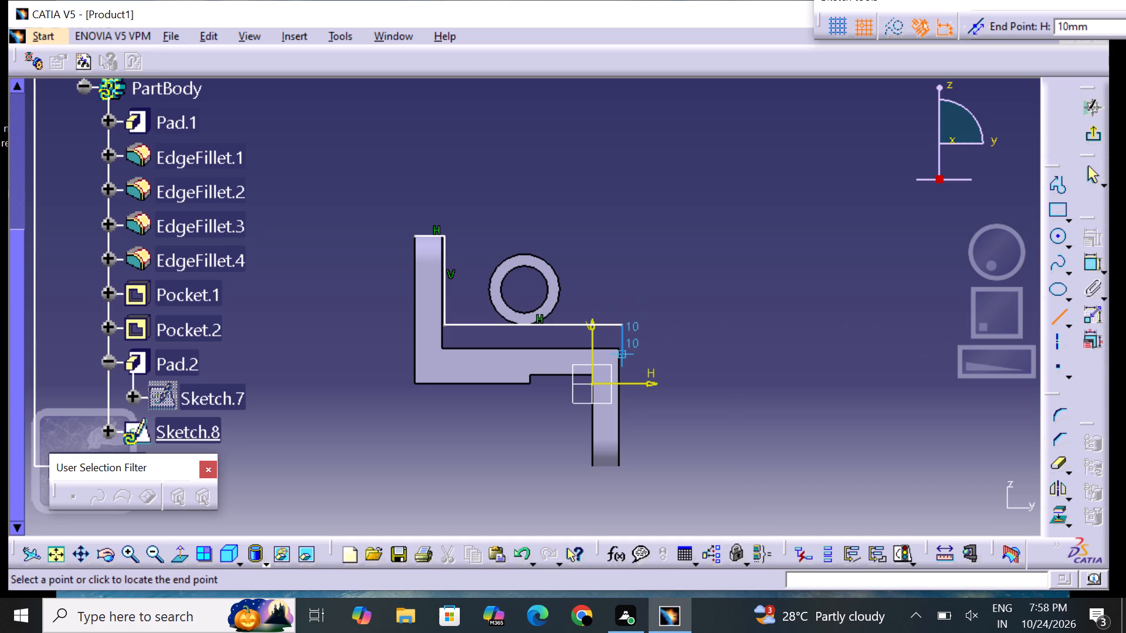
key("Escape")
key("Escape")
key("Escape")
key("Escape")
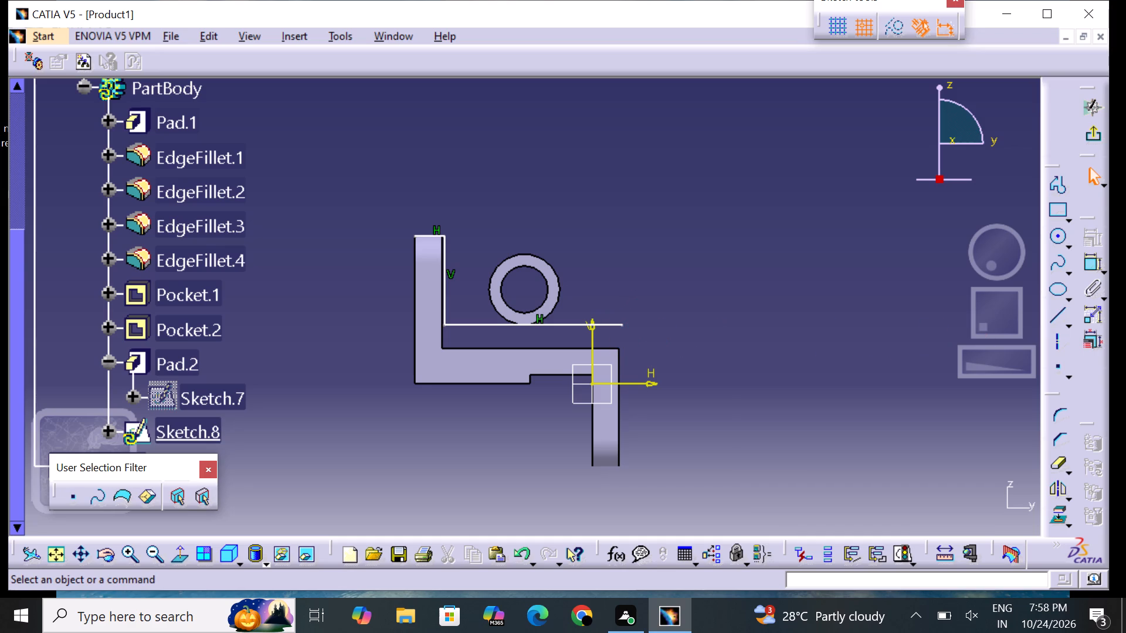
Delete the profile's horizontal line above the bracket's flat section.
left_click(613, 325)
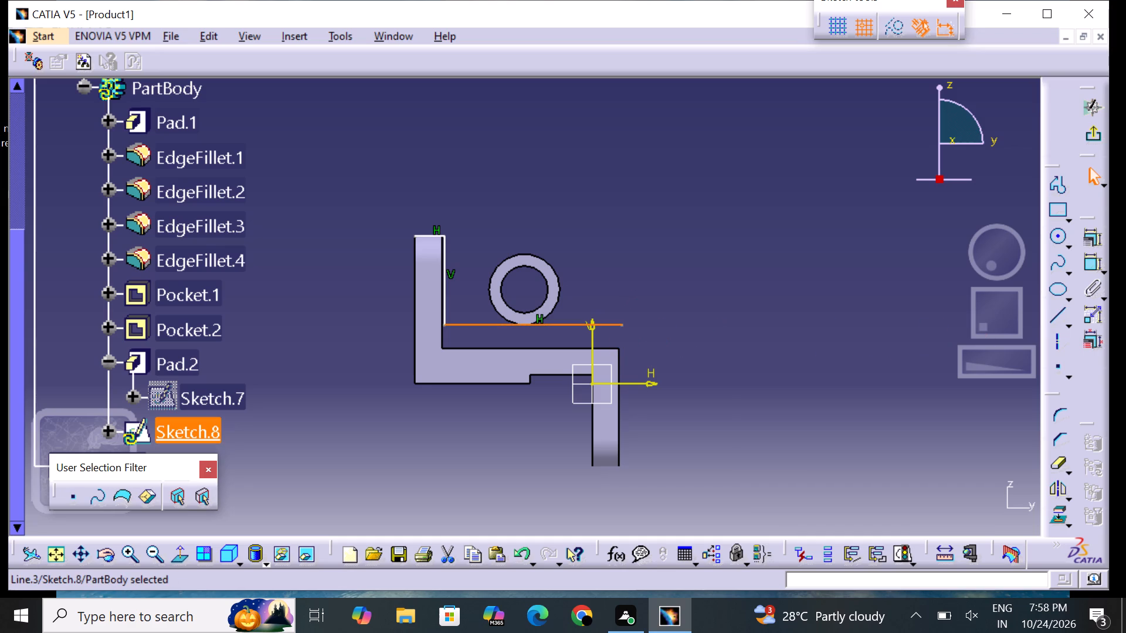
key("Delete")
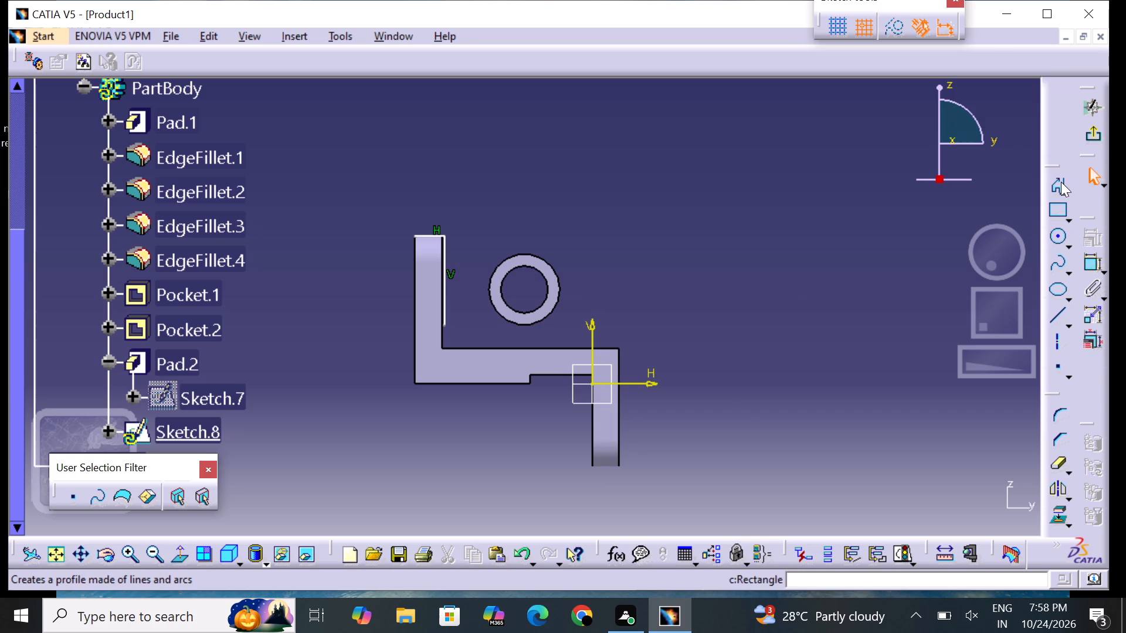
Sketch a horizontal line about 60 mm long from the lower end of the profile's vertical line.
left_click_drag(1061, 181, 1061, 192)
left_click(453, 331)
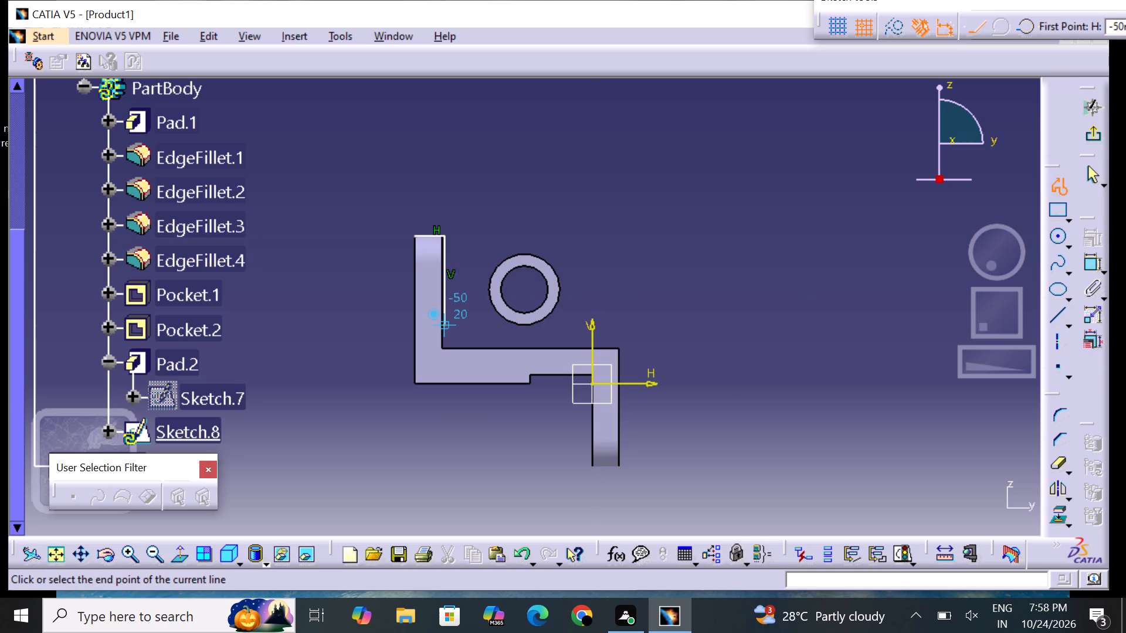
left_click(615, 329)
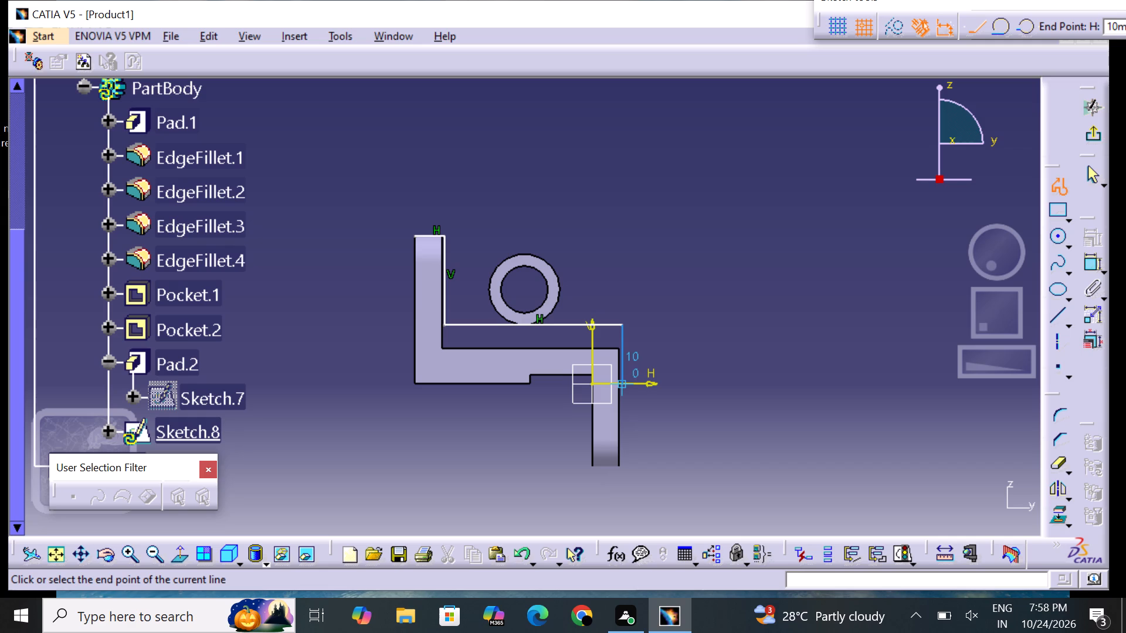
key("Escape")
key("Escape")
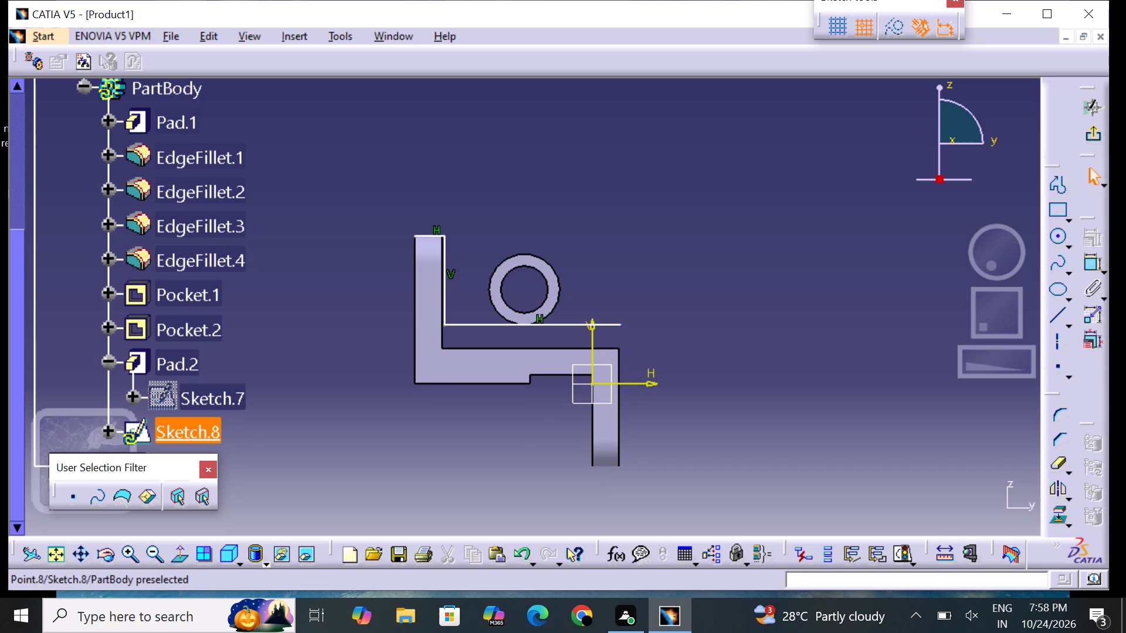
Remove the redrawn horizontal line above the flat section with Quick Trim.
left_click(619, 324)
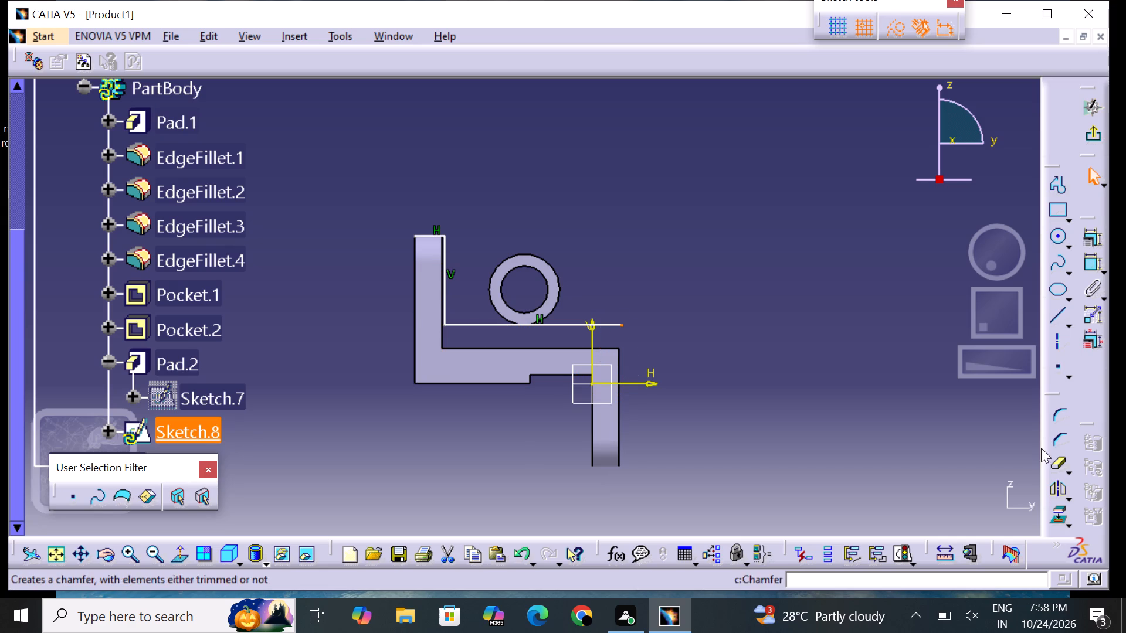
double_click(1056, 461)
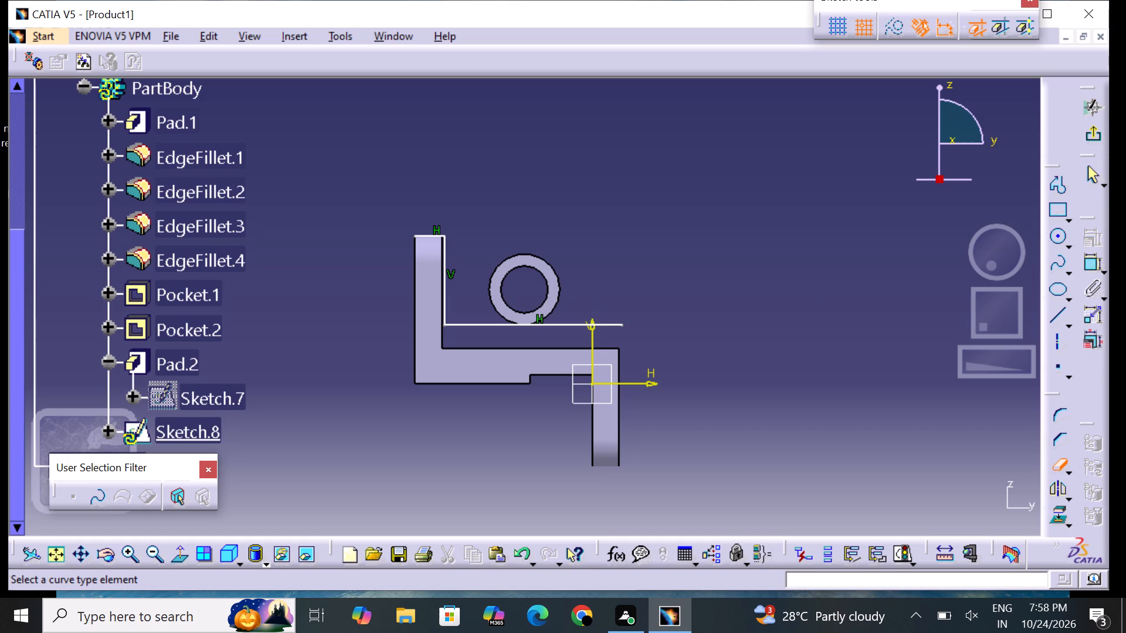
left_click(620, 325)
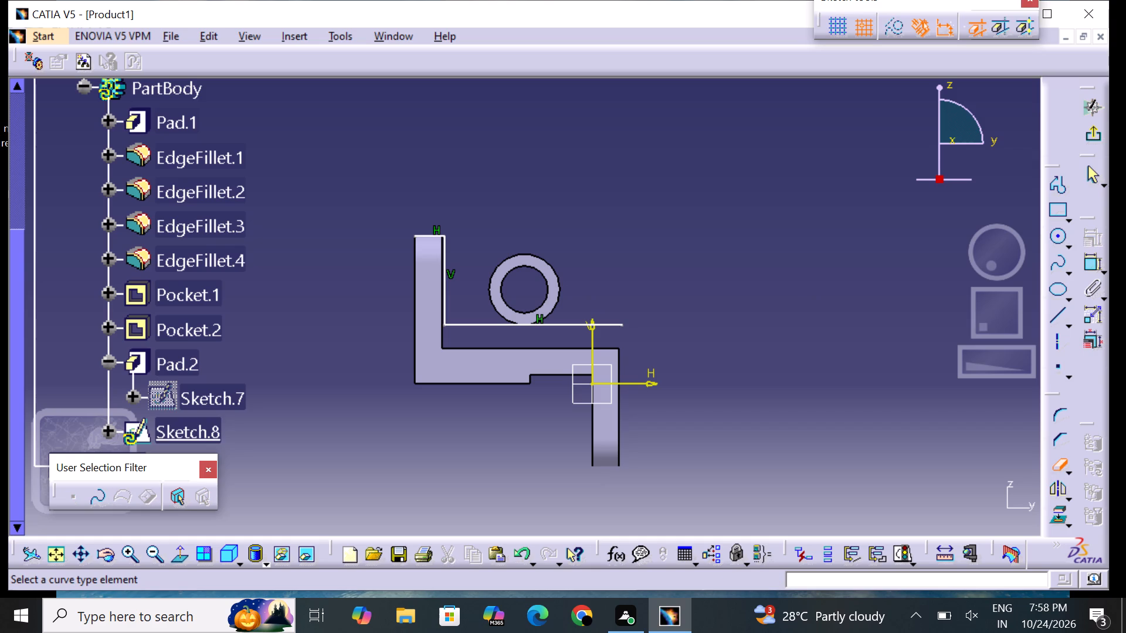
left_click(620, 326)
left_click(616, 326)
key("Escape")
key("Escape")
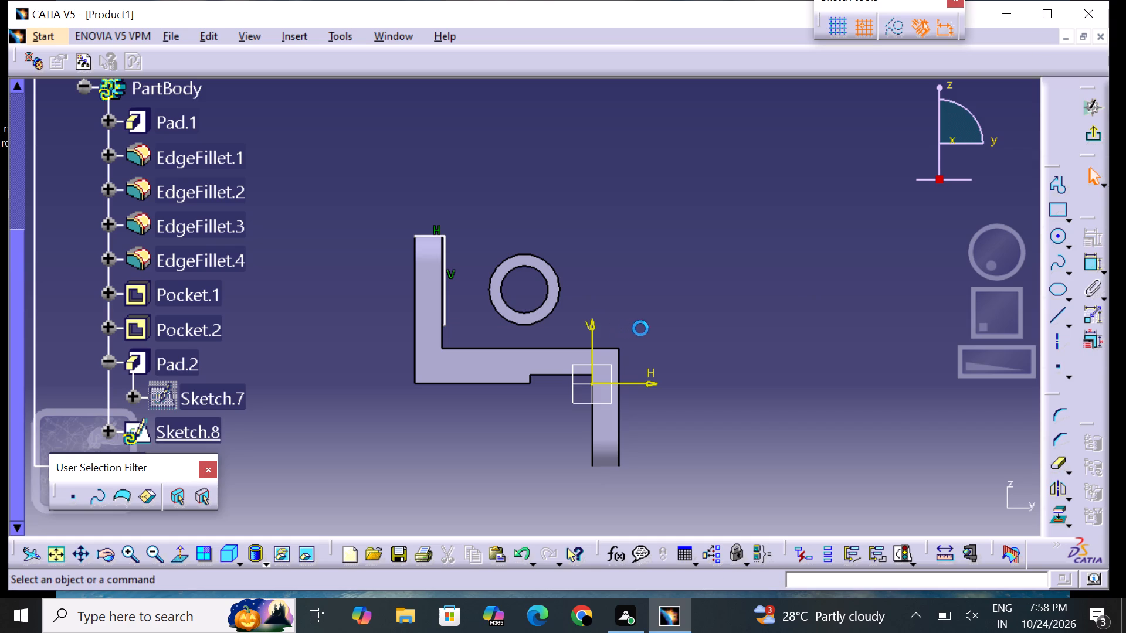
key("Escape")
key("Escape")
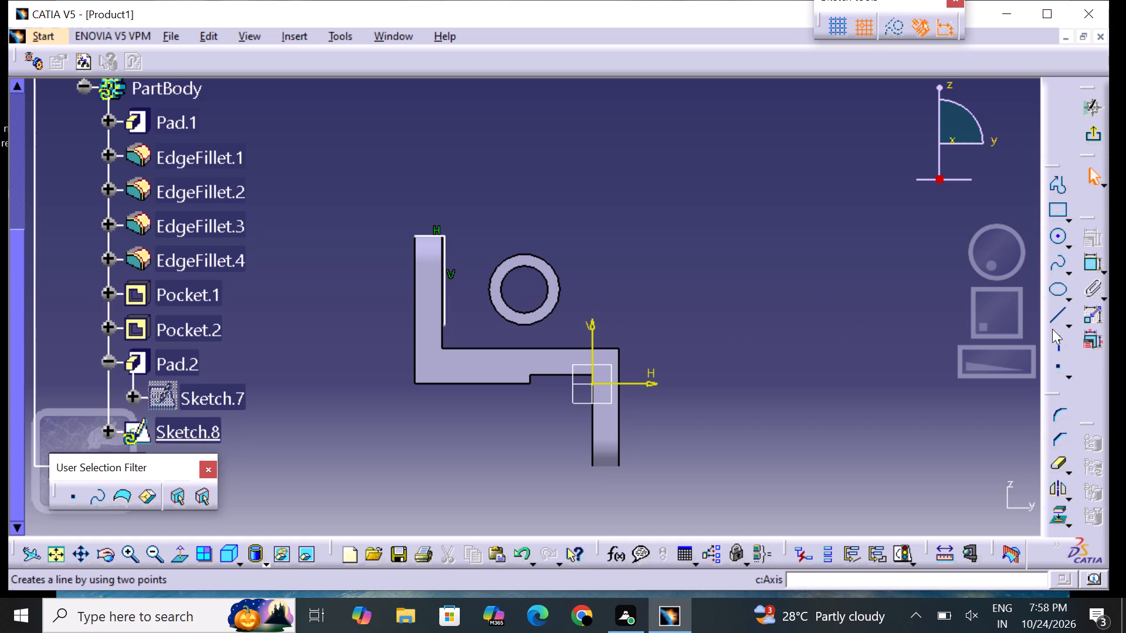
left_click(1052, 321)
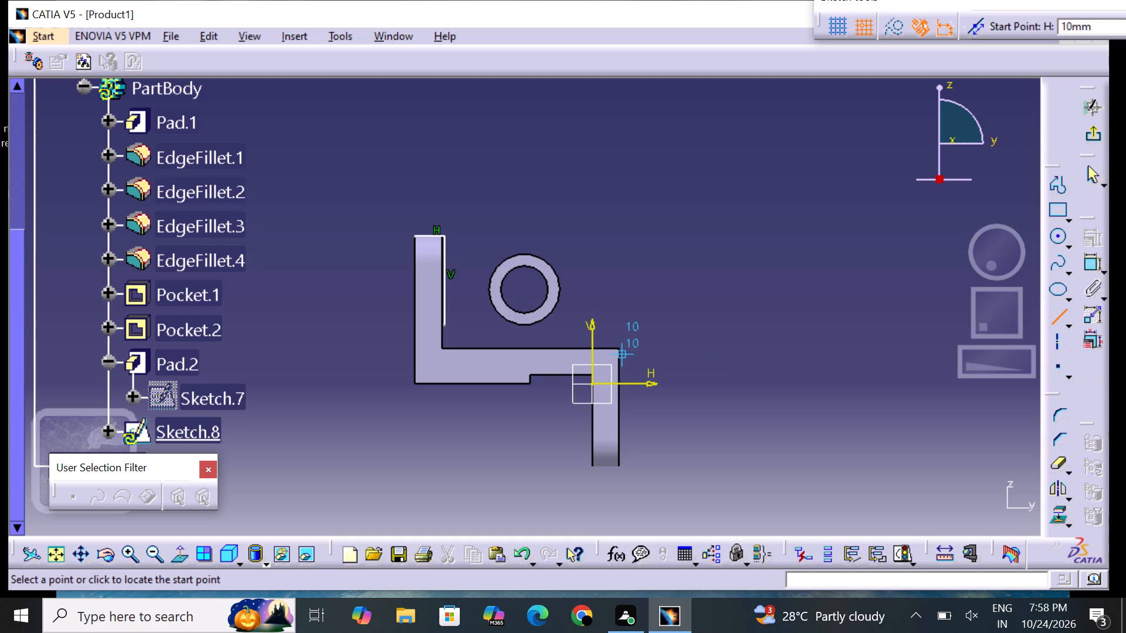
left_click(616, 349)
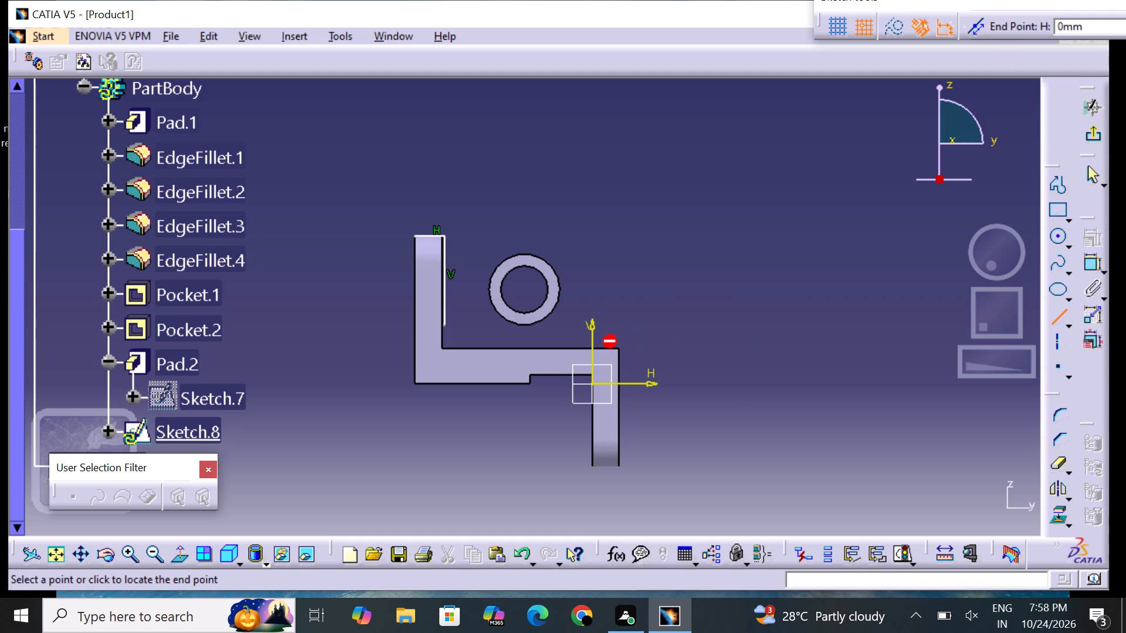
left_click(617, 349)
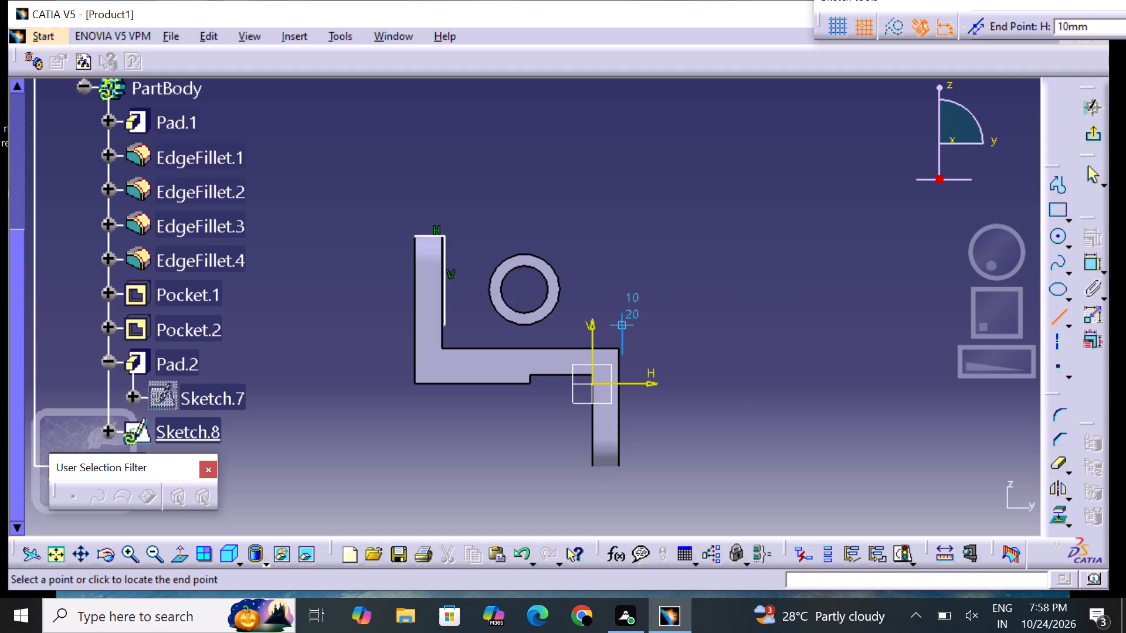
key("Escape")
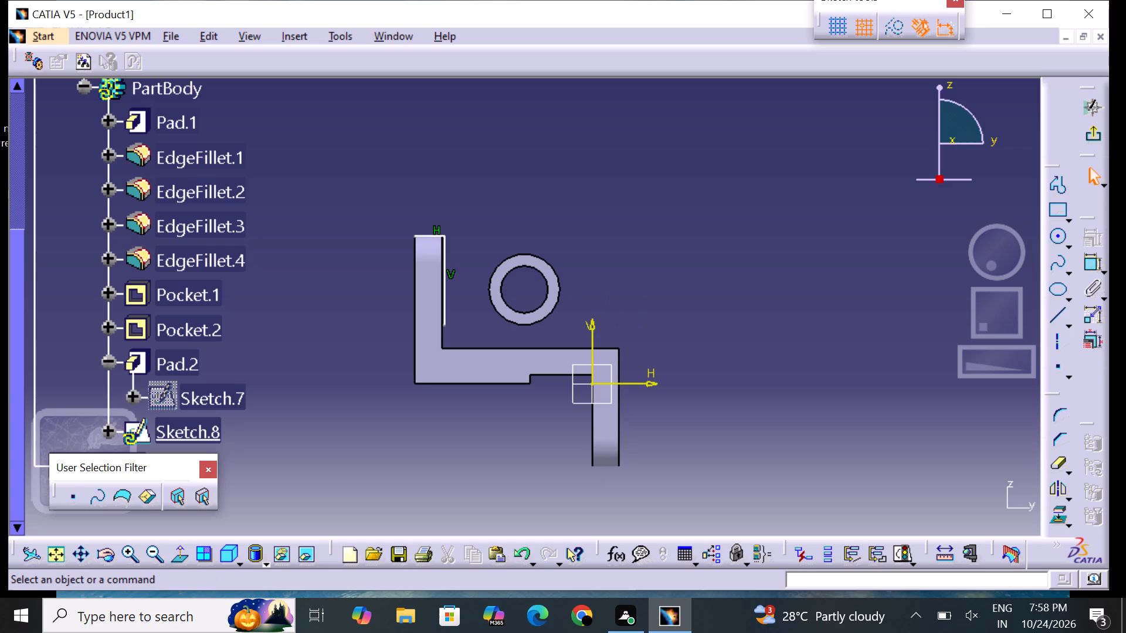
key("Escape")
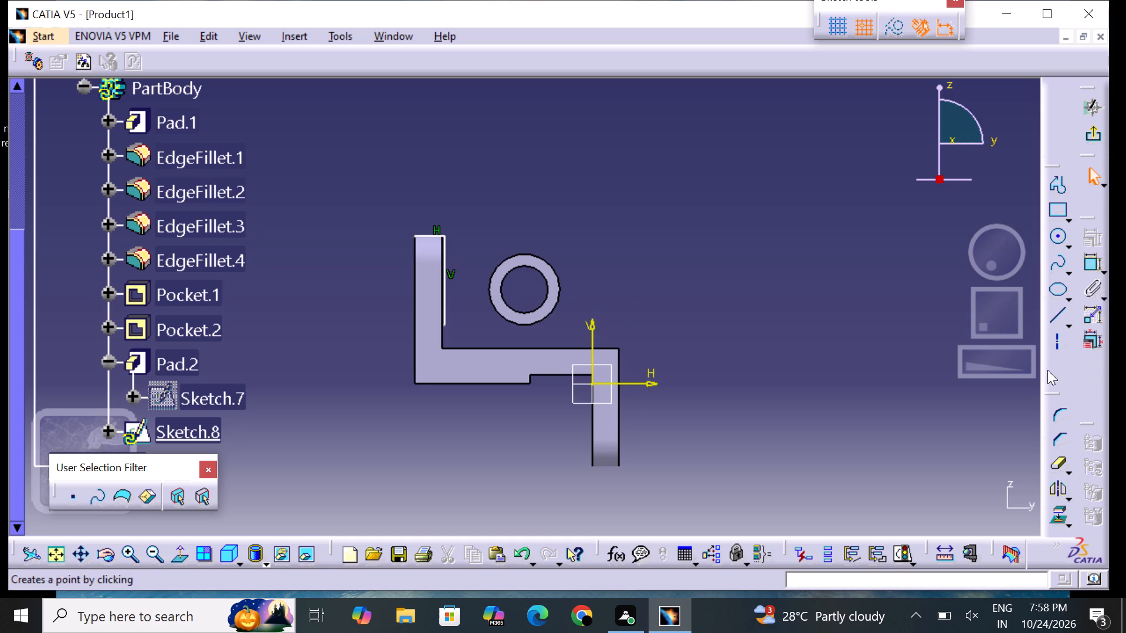
Sketch a diagonal line from above the hollow cylinder down to the flat section's outer corner, ending at about H 10 mm, V 10 mm.
left_click(1057, 320)
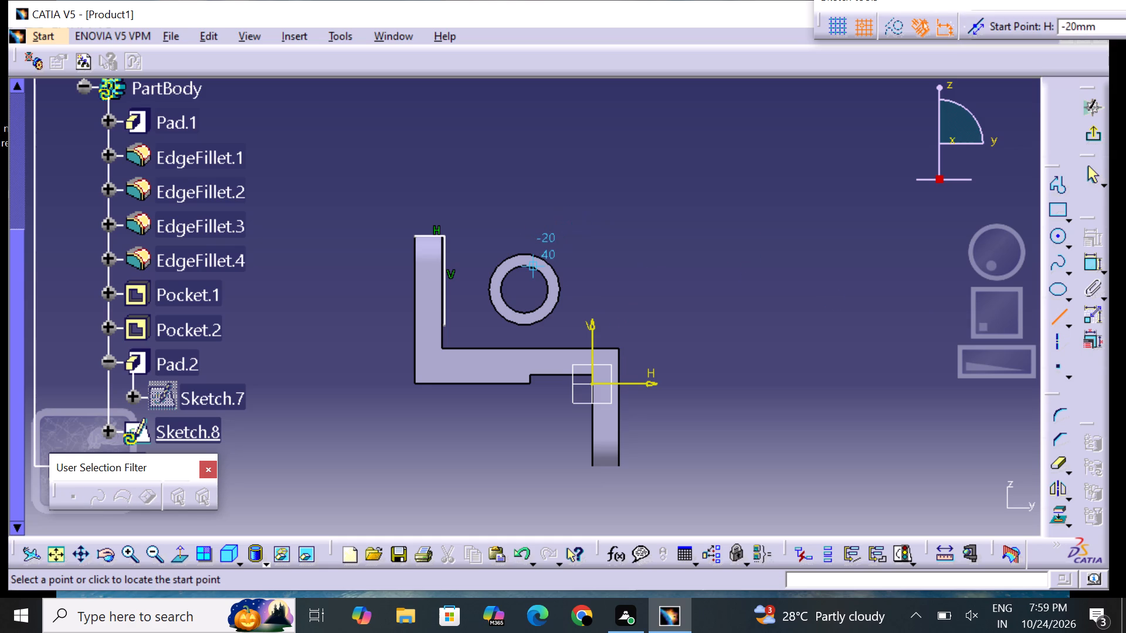
left_click_drag(514, 239, 566, 285)
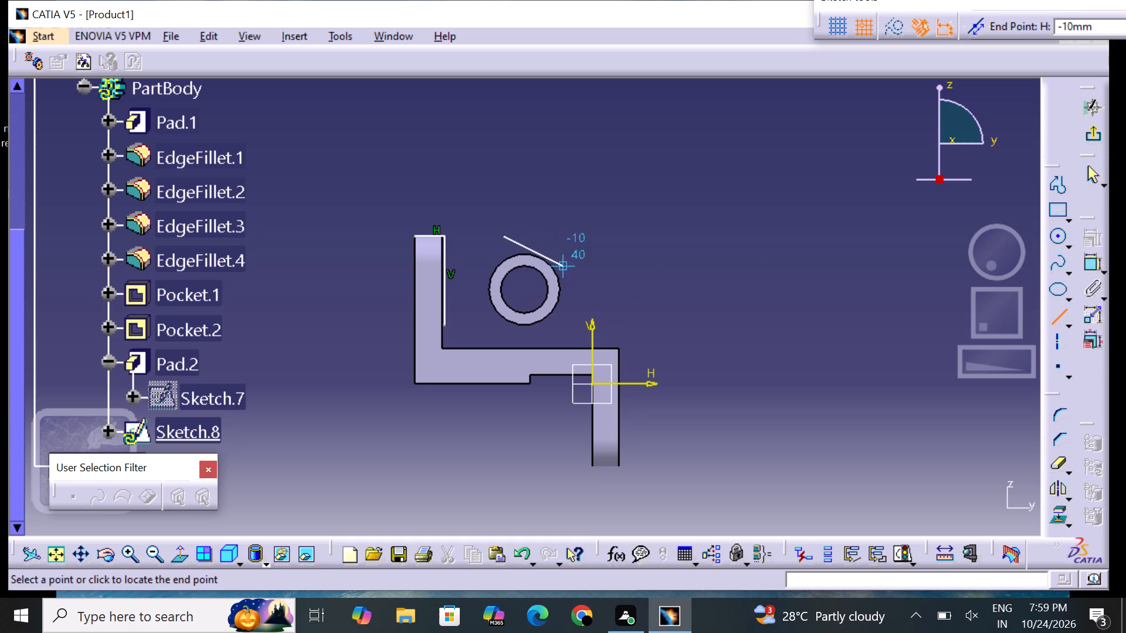
left_click_drag(566, 285, 624, 356)
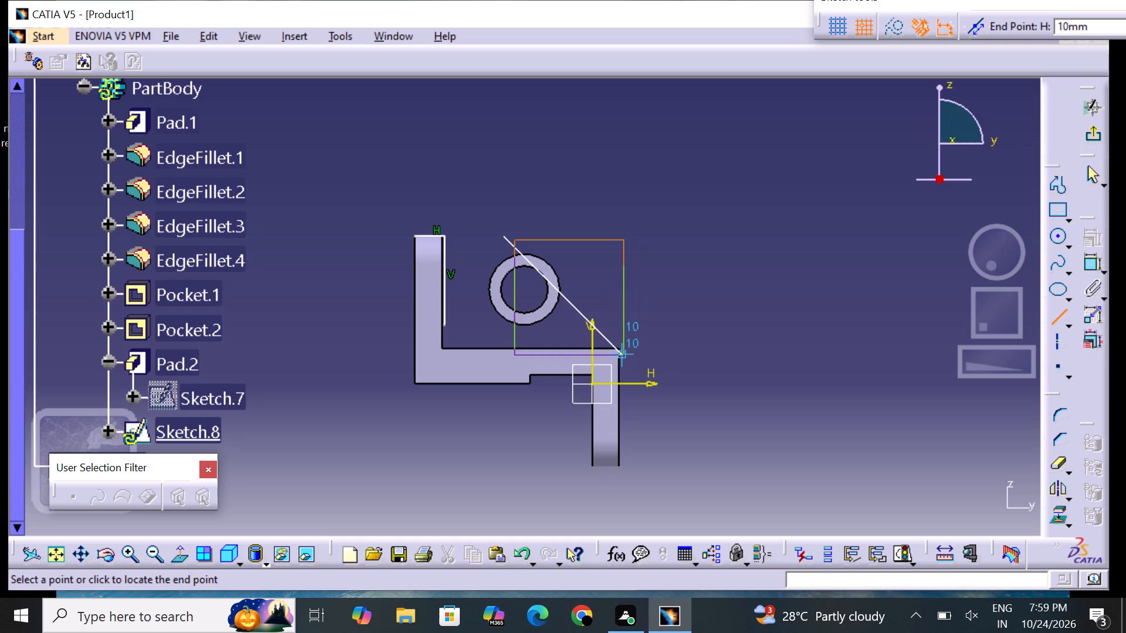
left_click_drag(624, 356, 624, 354)
left_click(624, 353)
key("Escape")
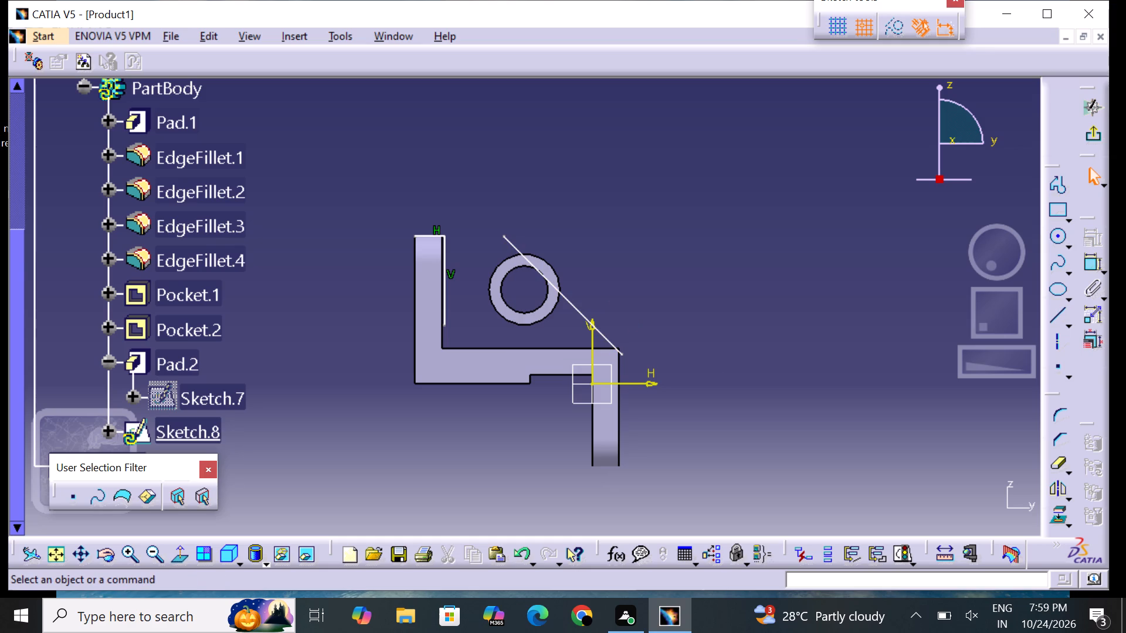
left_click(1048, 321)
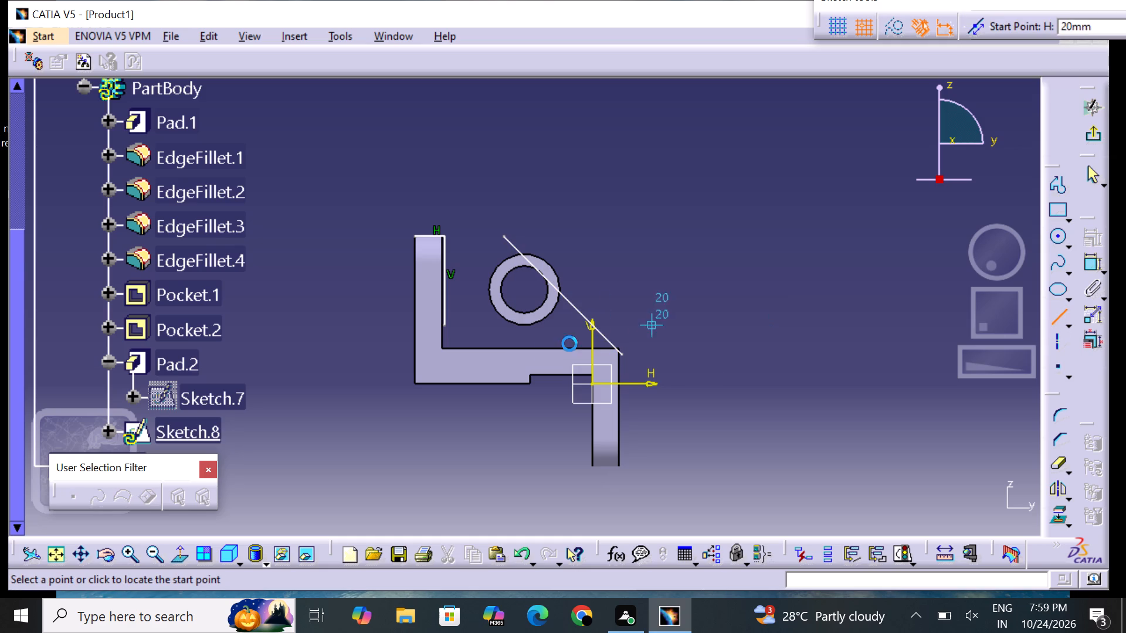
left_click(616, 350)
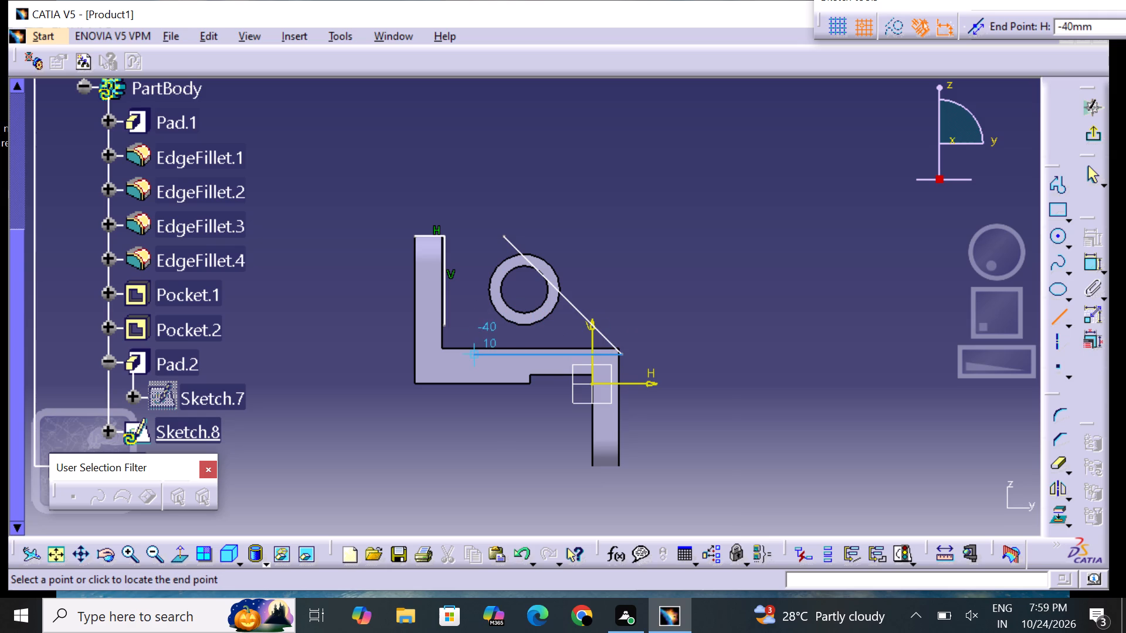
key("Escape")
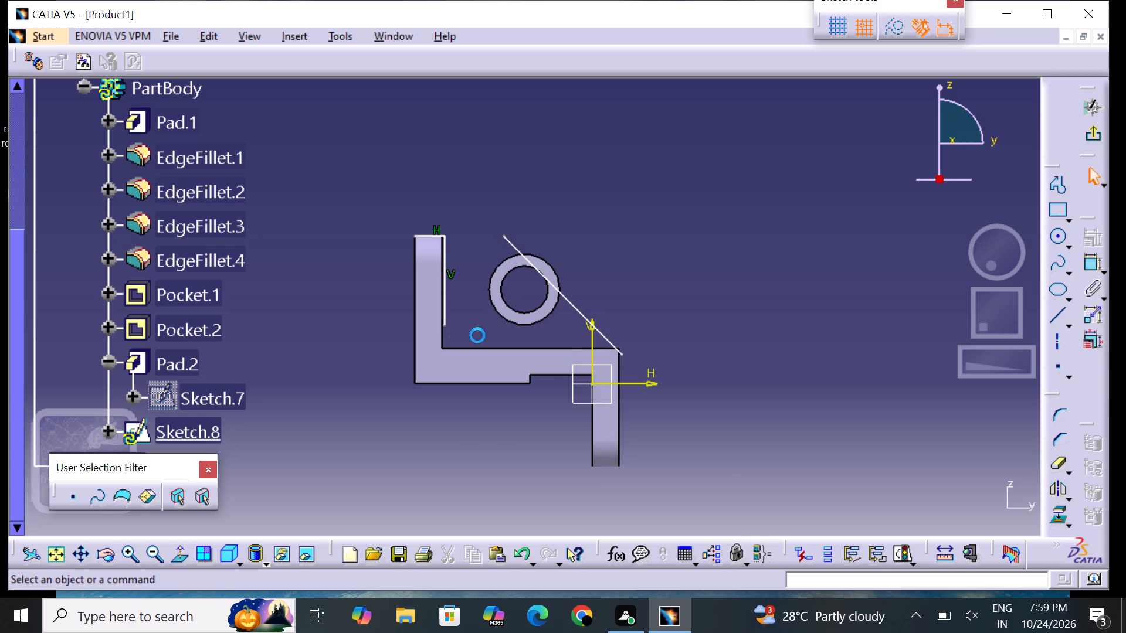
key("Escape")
Sketch a horizontal line about 50 mm long from the vertical line's lower end to the diagonal line.
left_click(1049, 317)
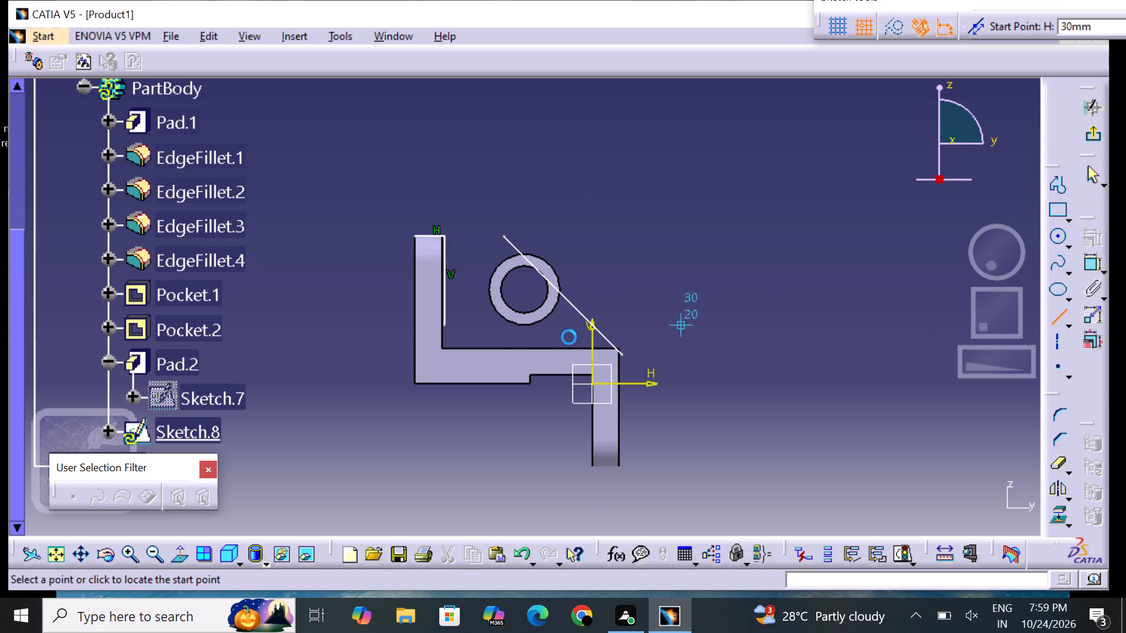
left_click(446, 330)
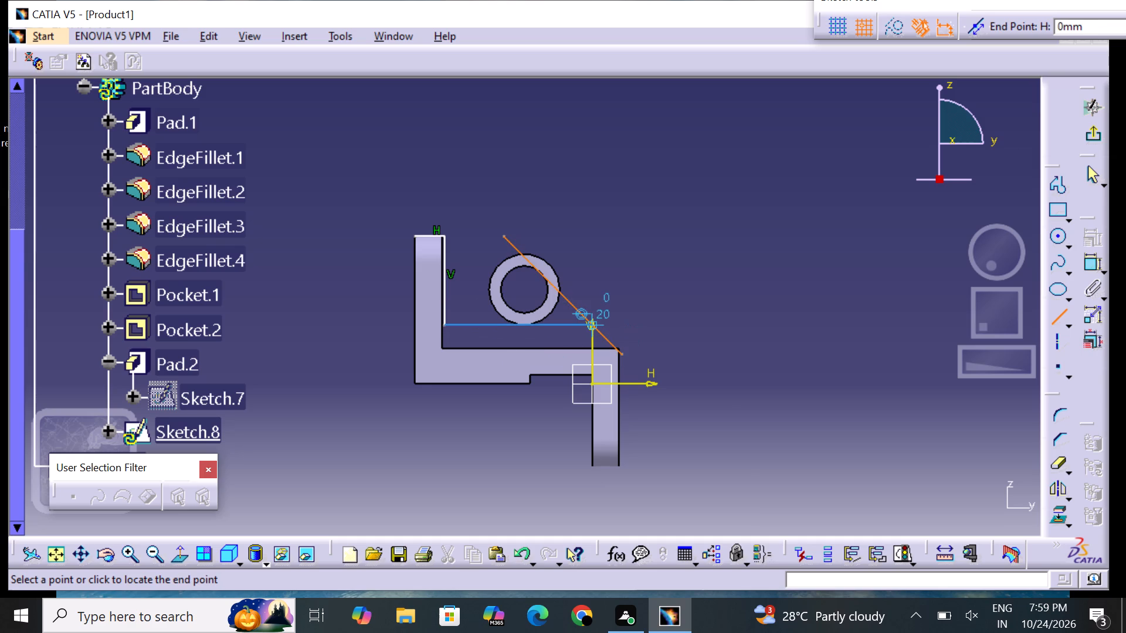
left_click(606, 336)
key("Escape")
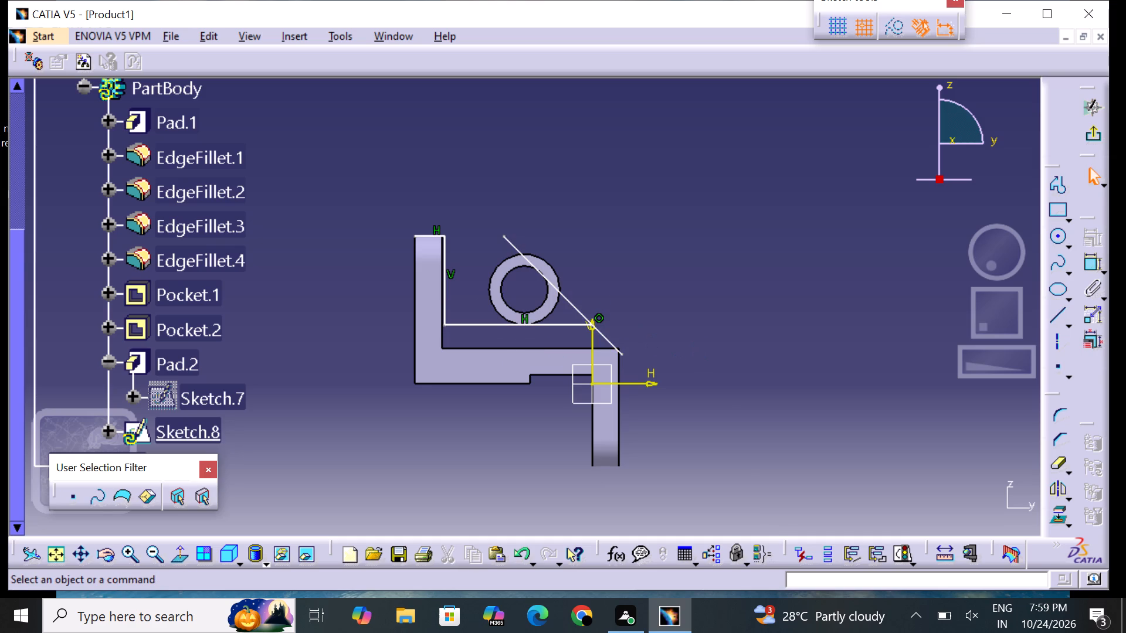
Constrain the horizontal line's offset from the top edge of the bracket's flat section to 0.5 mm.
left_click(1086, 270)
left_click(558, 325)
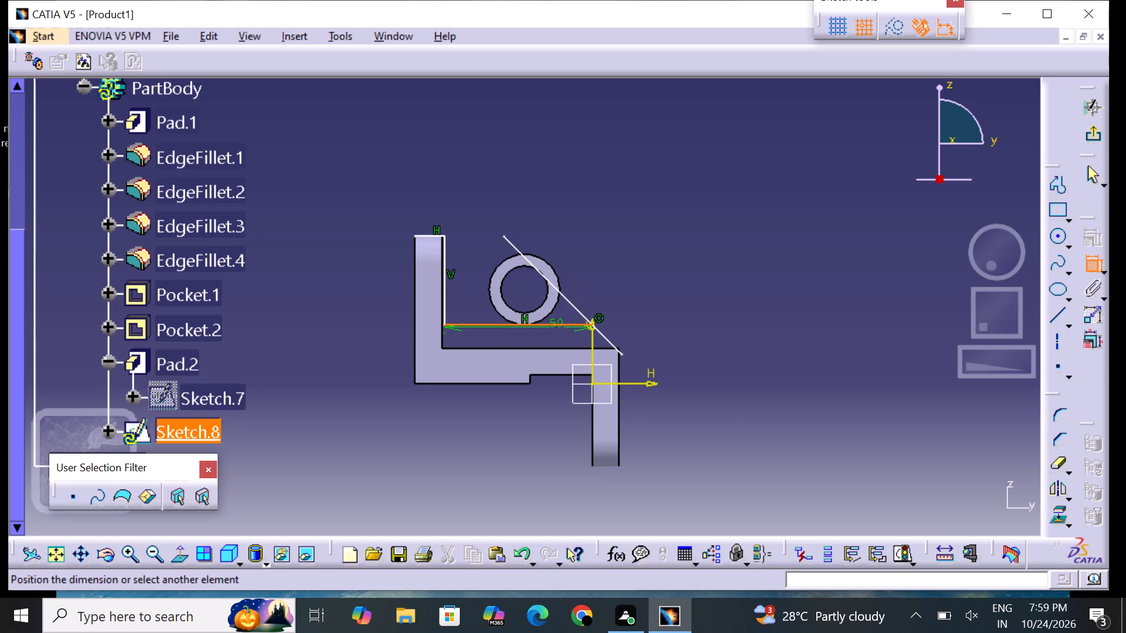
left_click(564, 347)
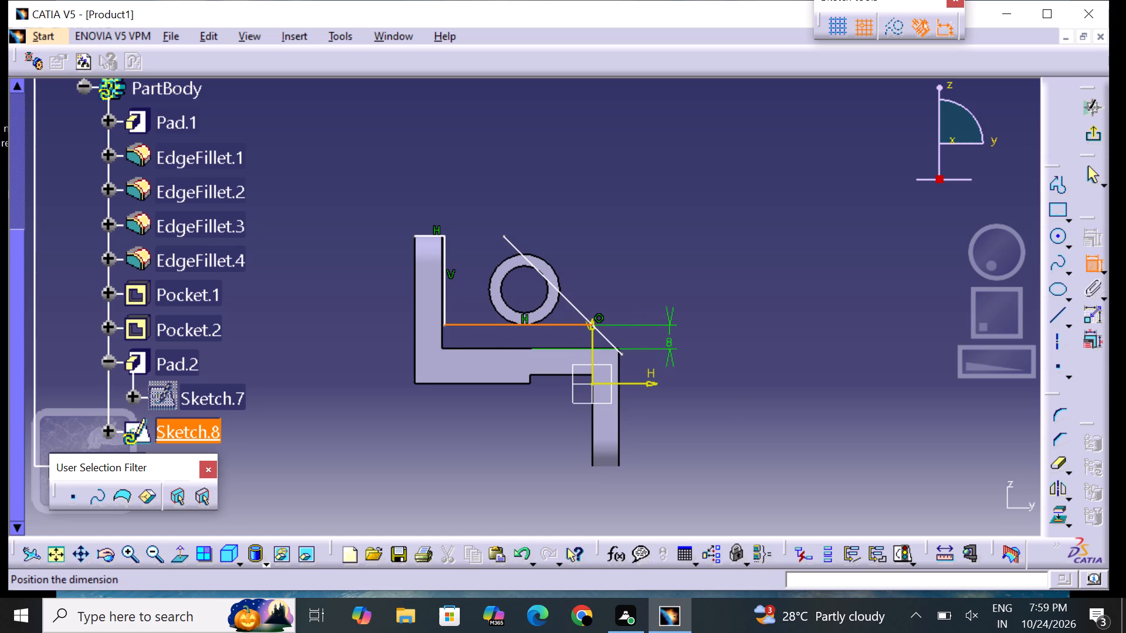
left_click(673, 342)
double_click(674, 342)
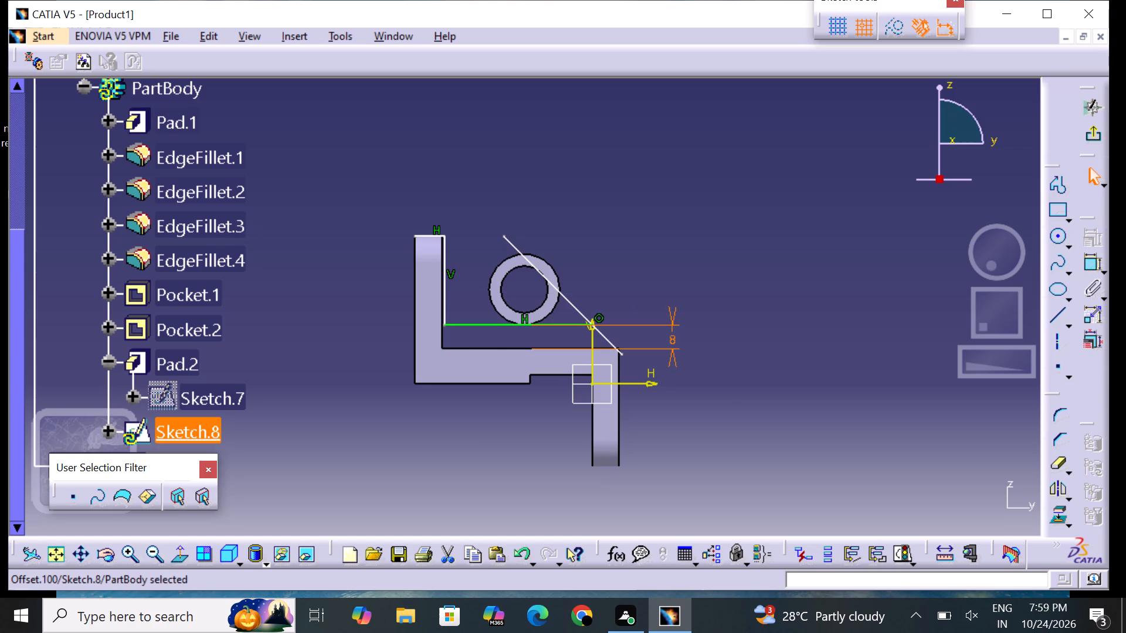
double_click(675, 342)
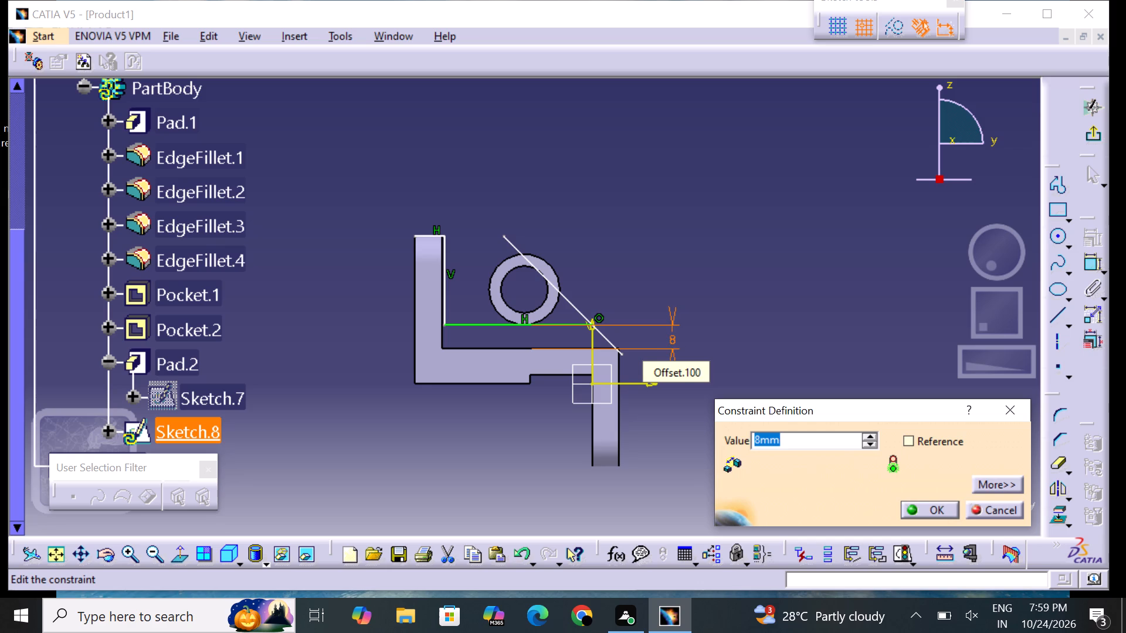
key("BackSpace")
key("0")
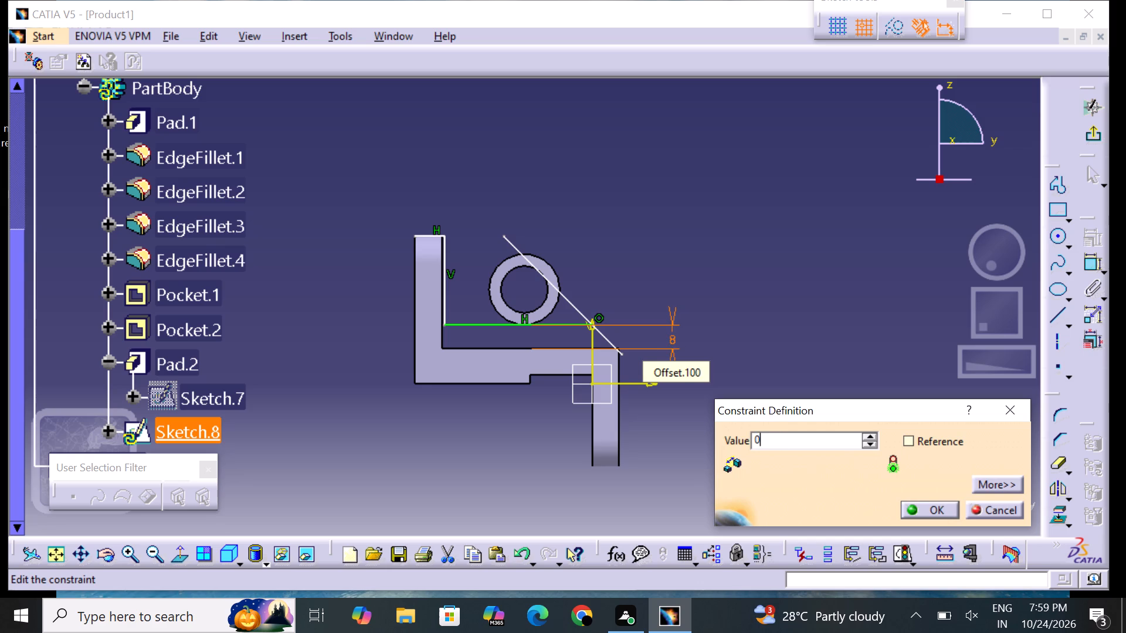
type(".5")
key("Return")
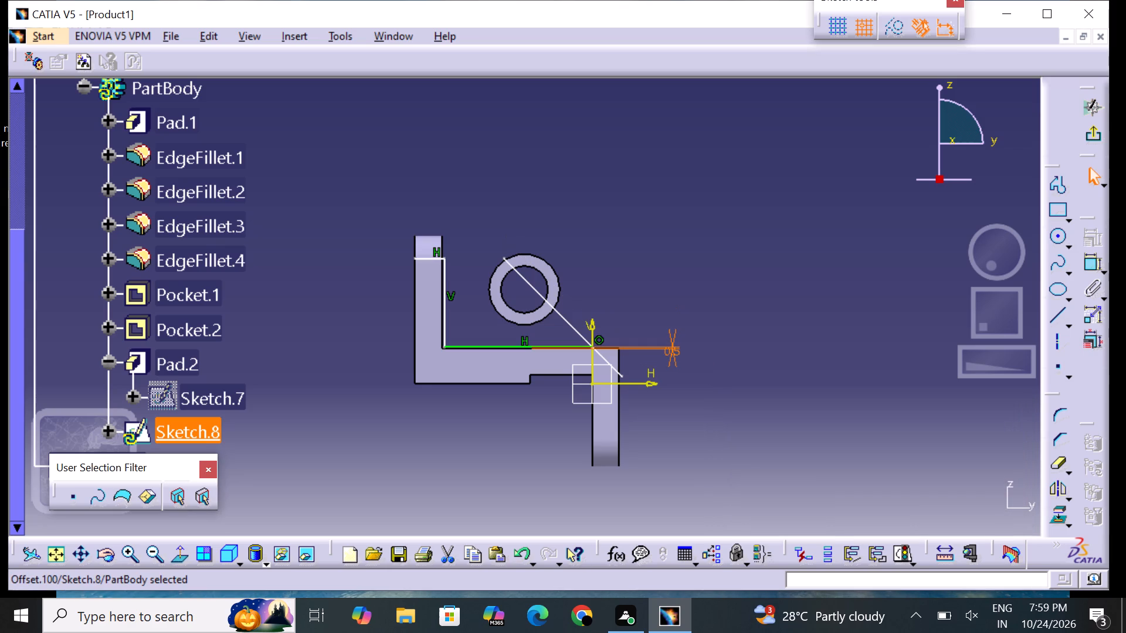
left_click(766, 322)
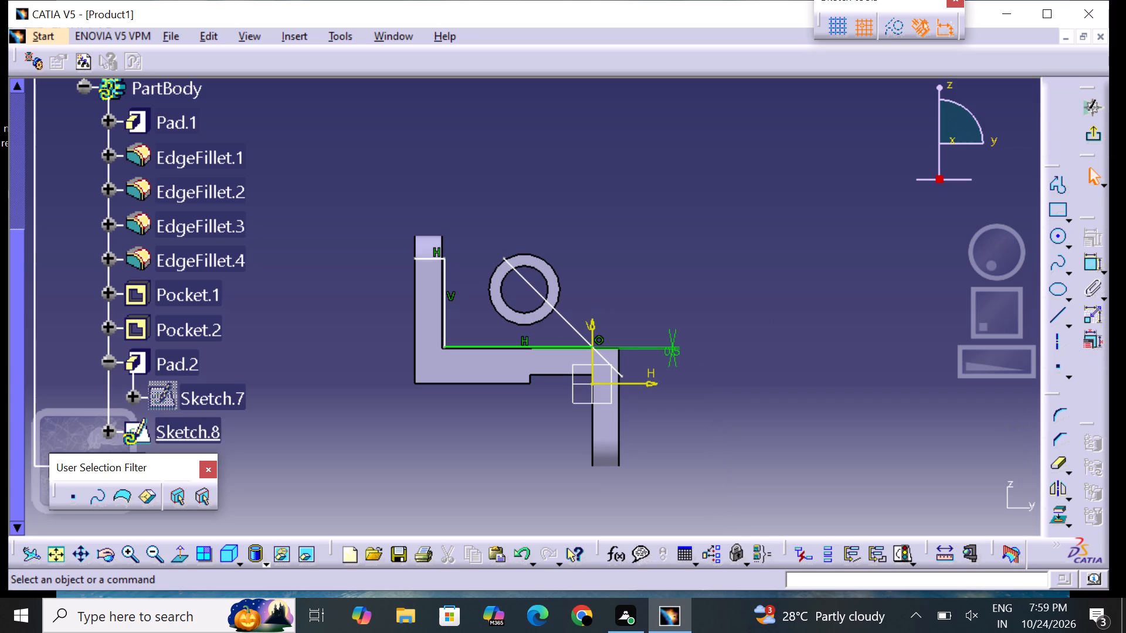
Delete the diagonal line through the hollow cylinder and the horizontal line above the flat section.
left_click(573, 326)
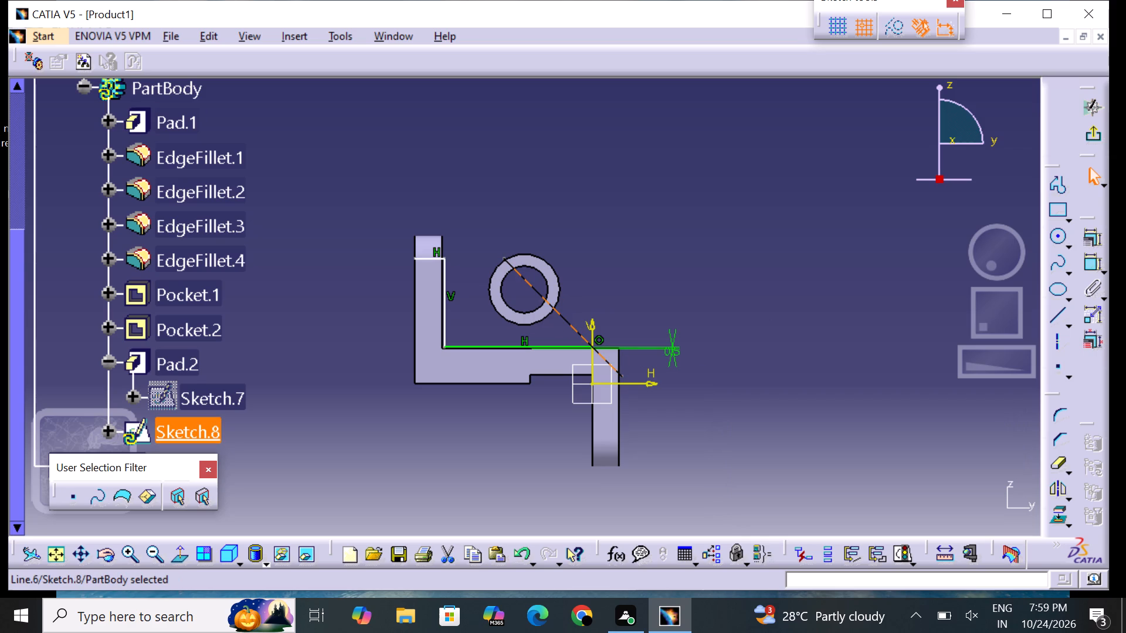
key("Delete")
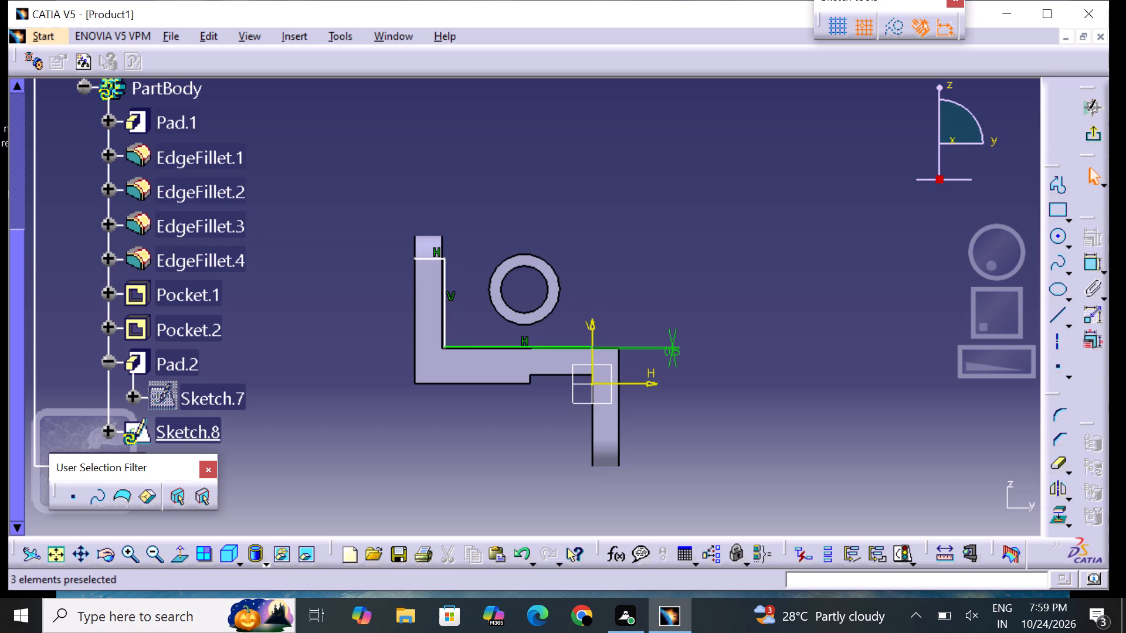
left_click(571, 346)
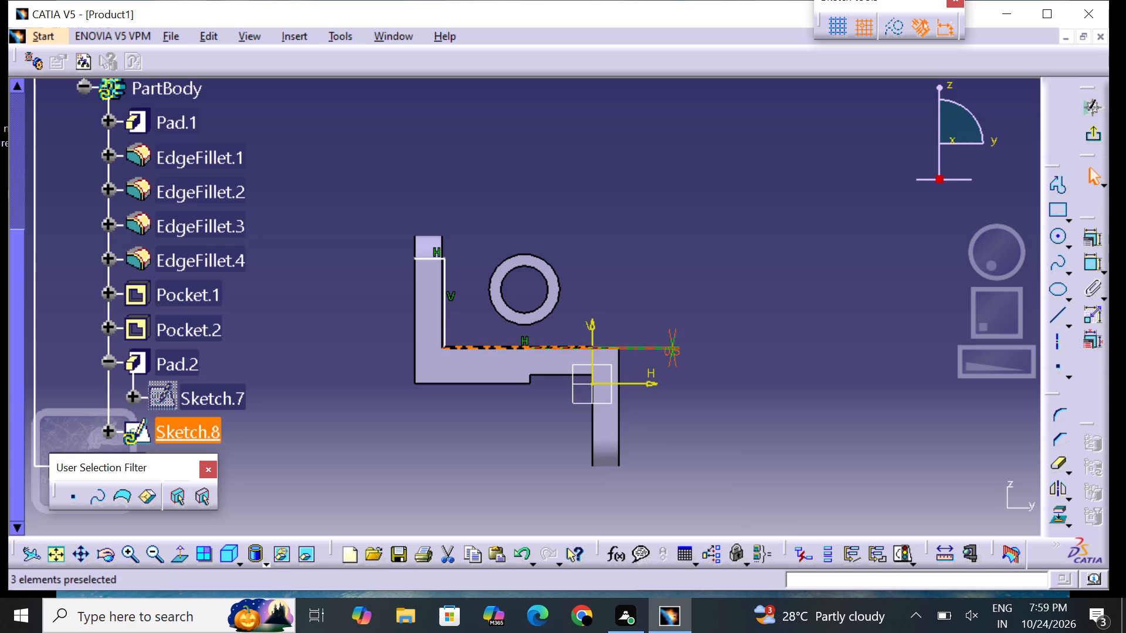
key("Delete")
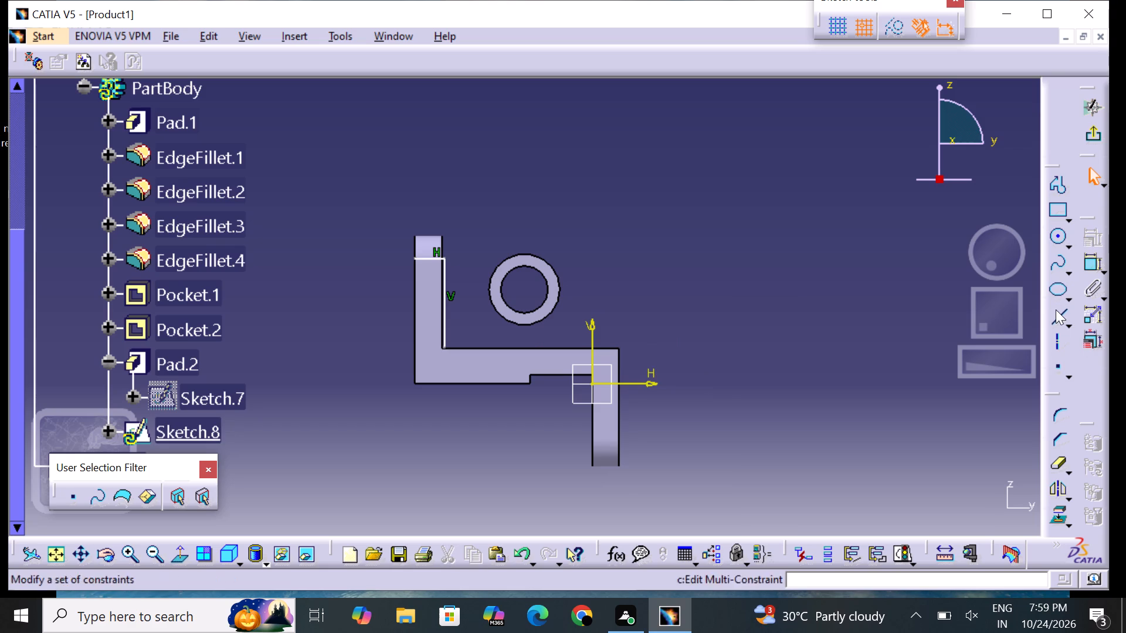
Sketch a vertical line about 7.5 mm long upward from the flat section's outer corner, starting at about H 10 mm, V 12.5 mm.
left_click(1057, 317)
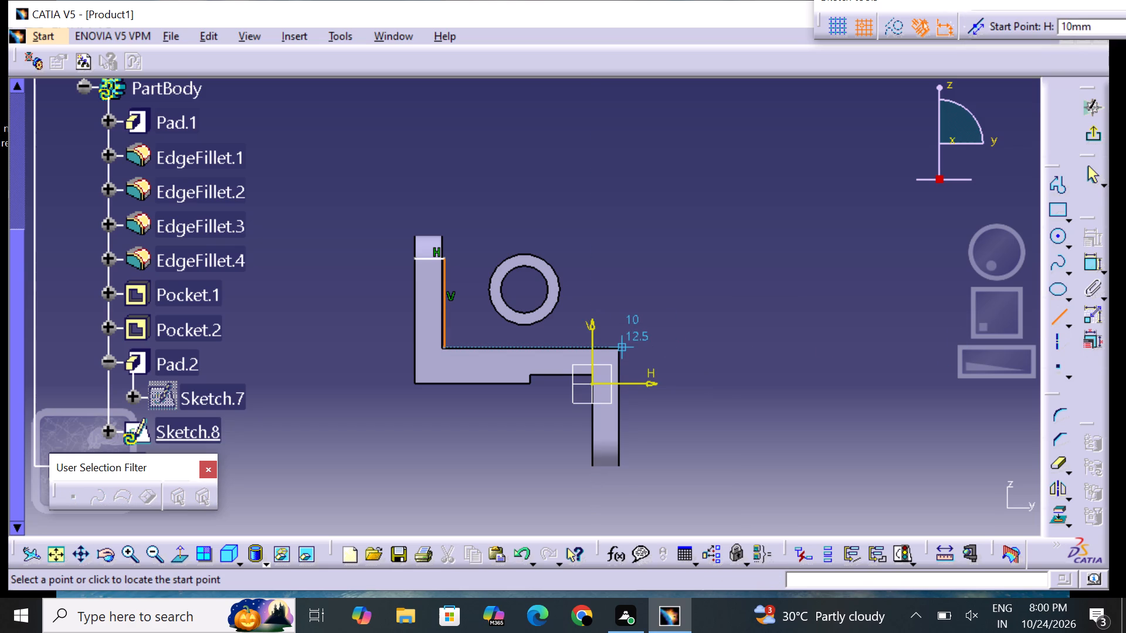
left_click(614, 350)
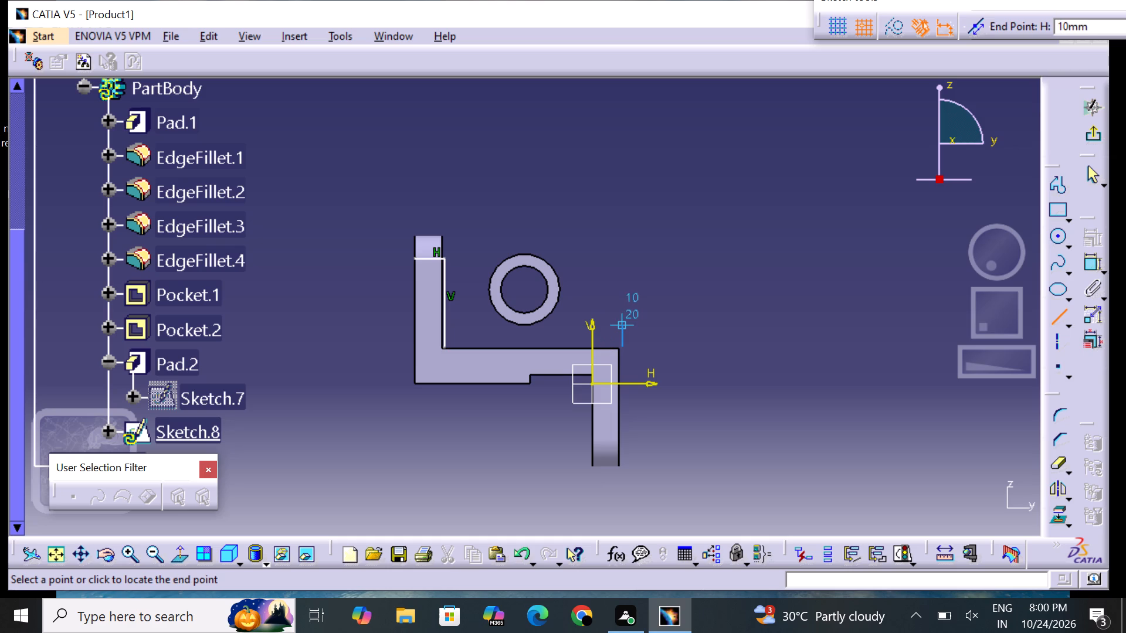
left_click(619, 328)
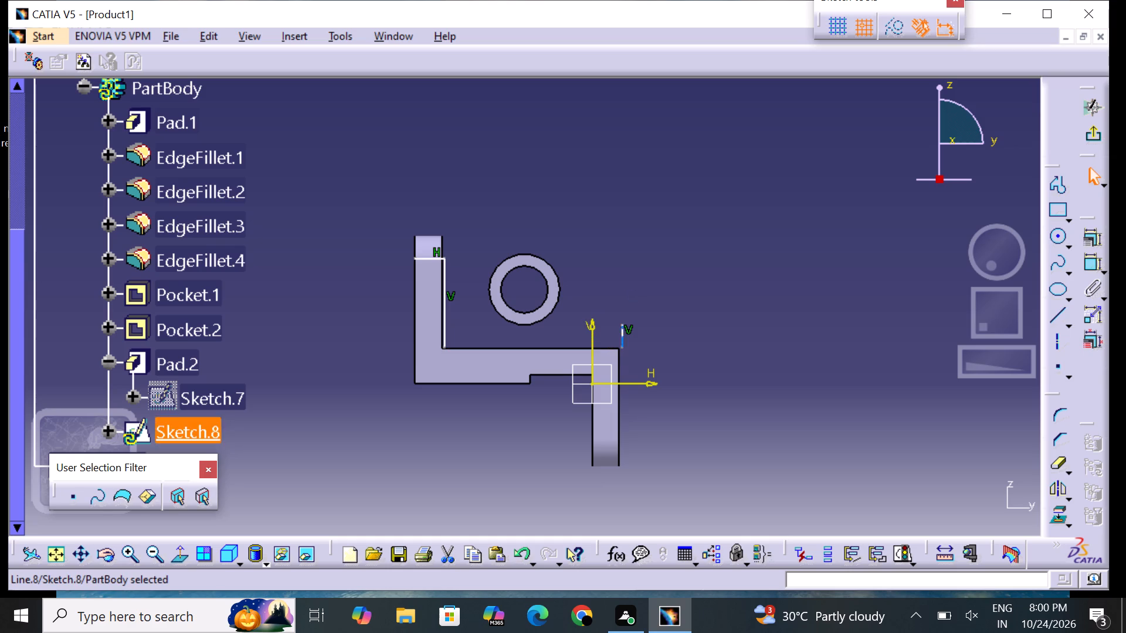
Sketch a horizontal line about 60 mm long from the long vertical line's lower end to the short vertical line's lower end.
left_click(1057, 318)
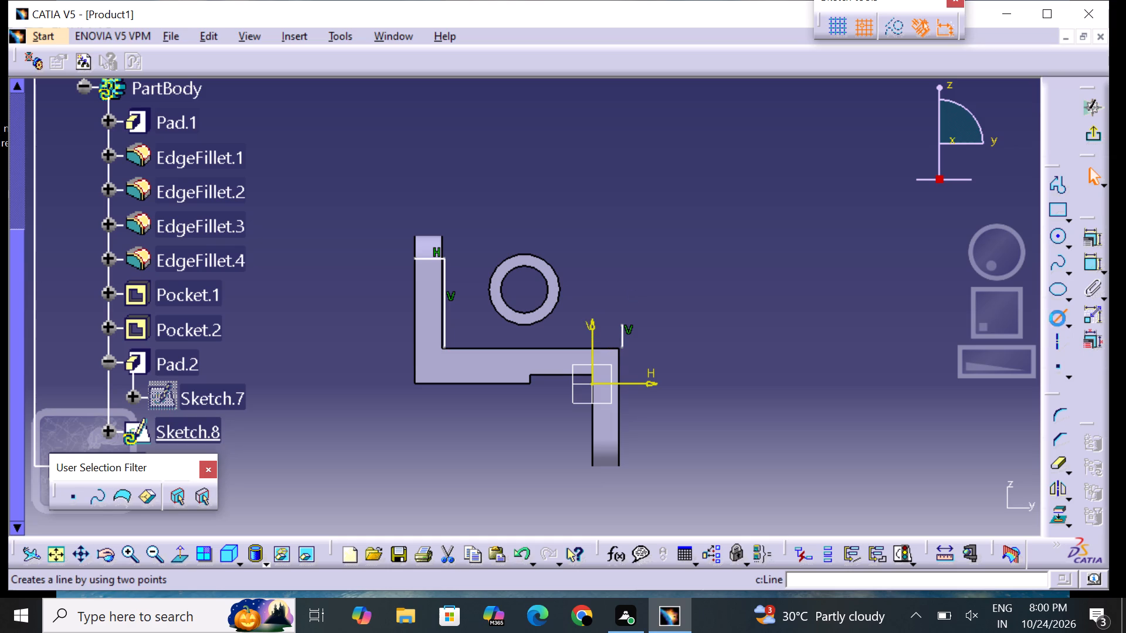
left_click(444, 345)
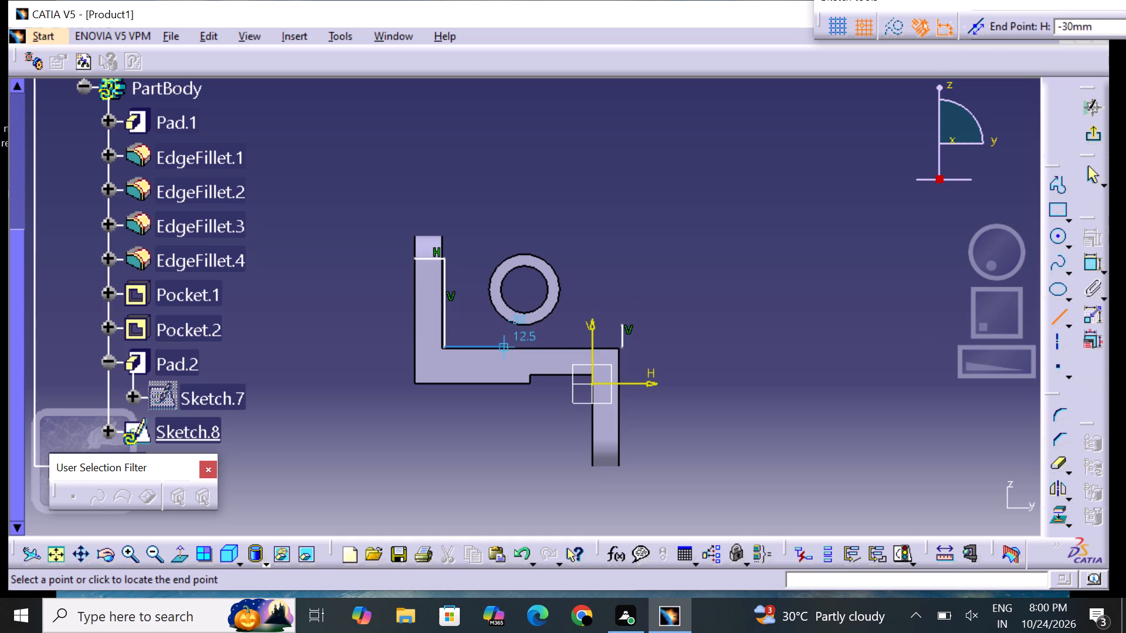
left_click(625, 342)
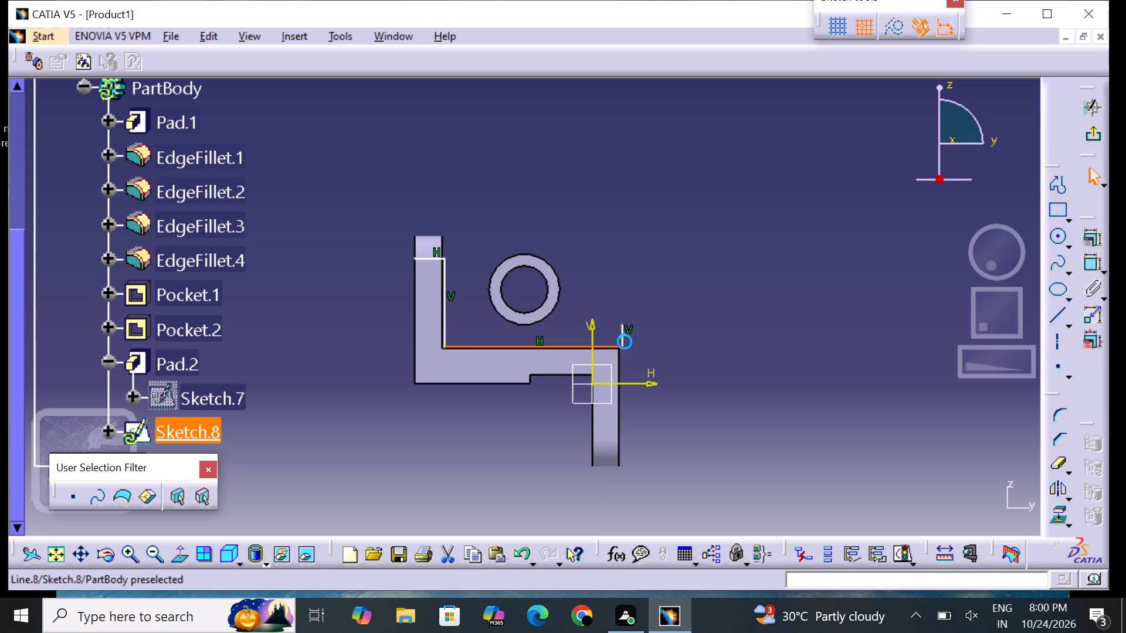
key("Escape")
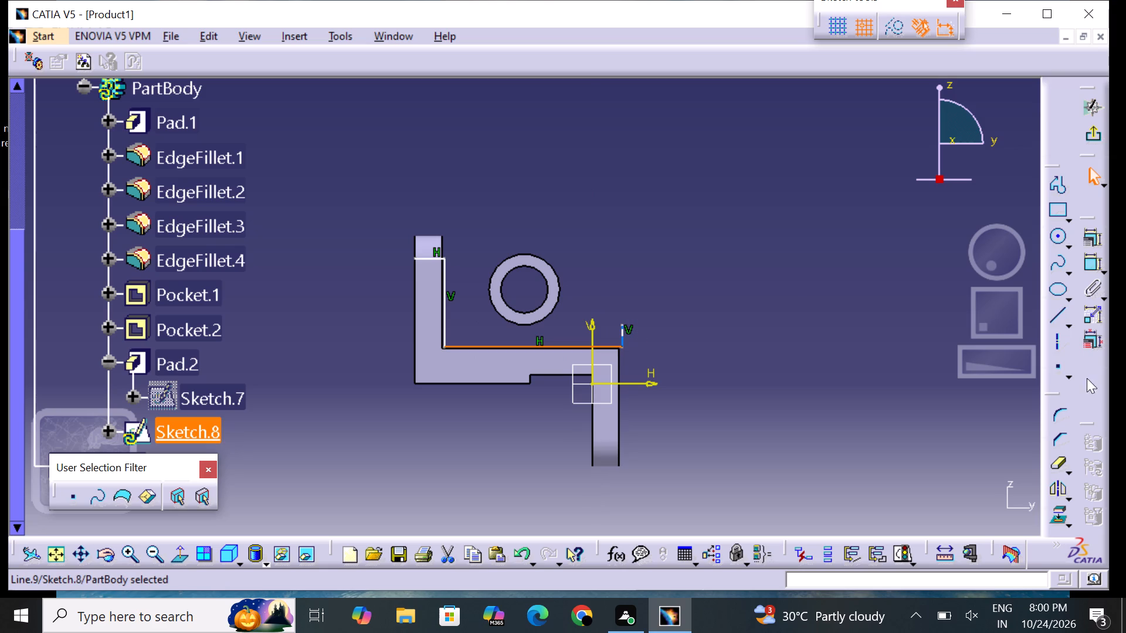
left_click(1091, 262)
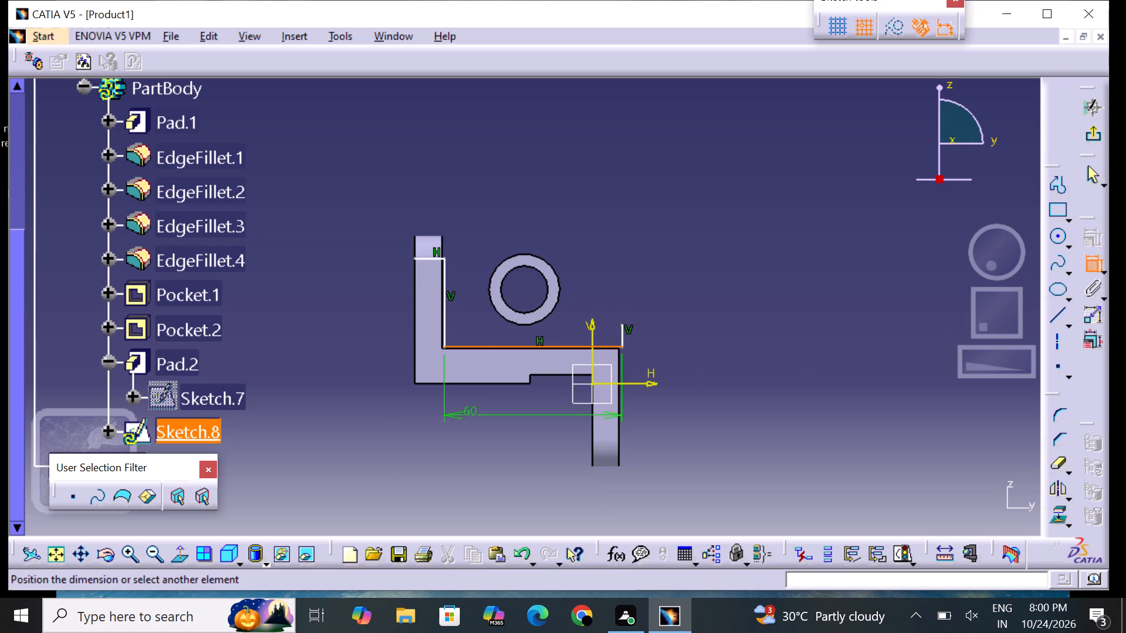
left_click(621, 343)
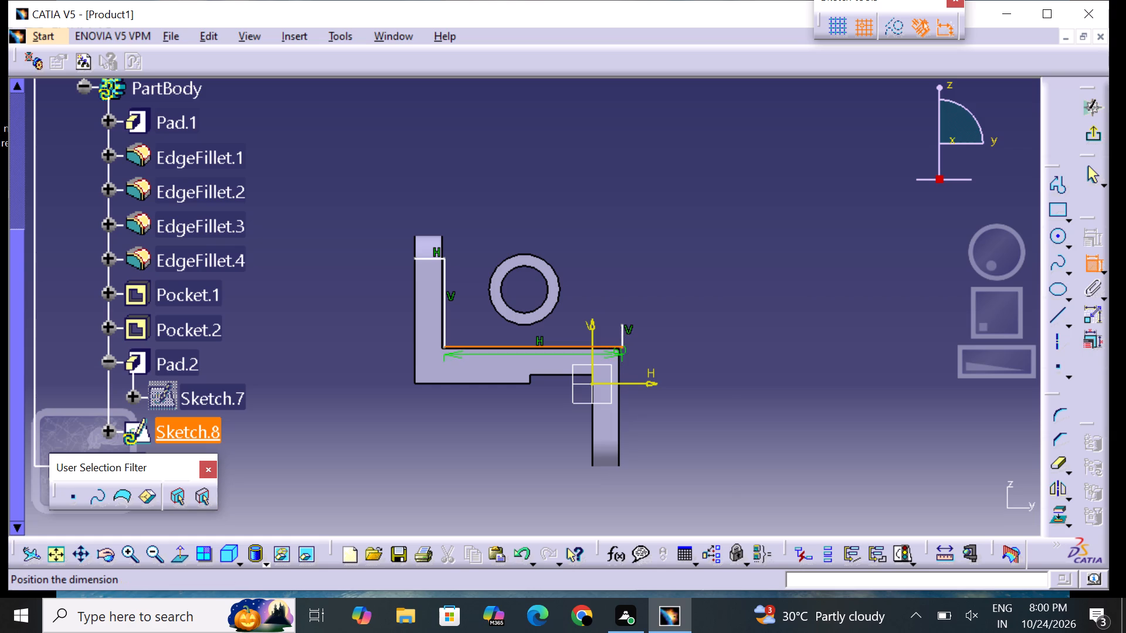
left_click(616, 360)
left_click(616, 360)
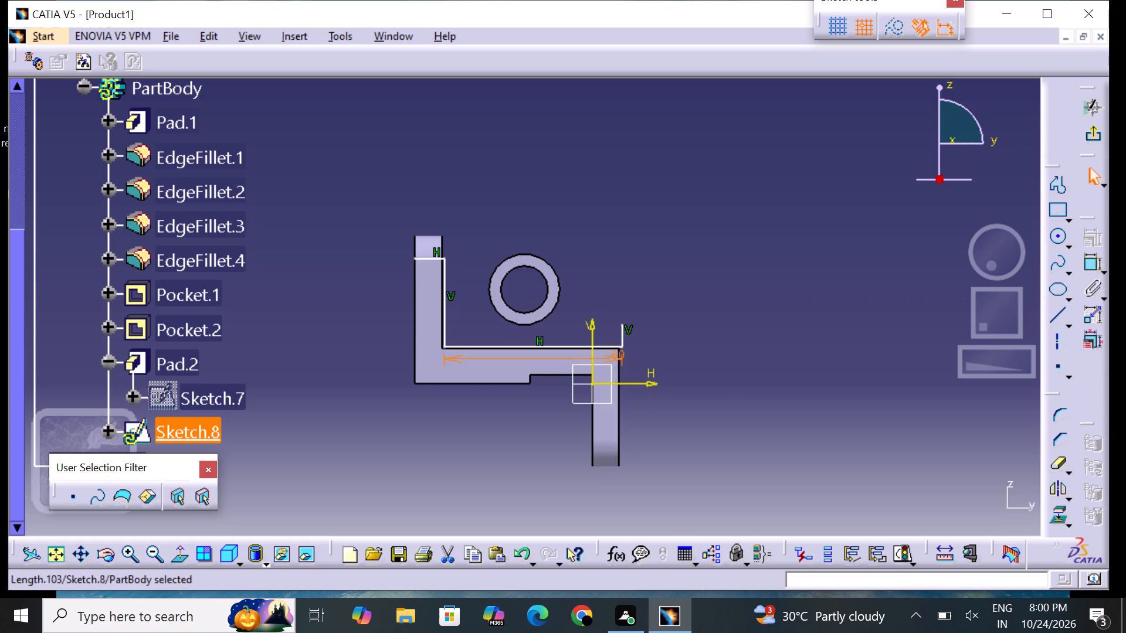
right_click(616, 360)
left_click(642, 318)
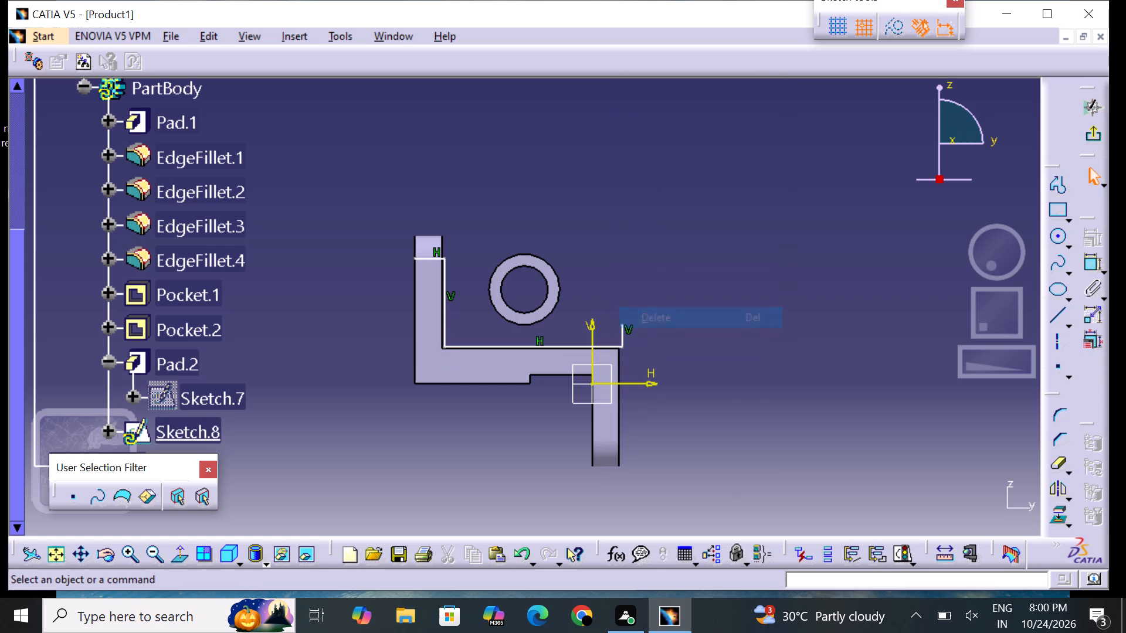
Constrain the short vertical line coincident with the outer vertical edge of the bracket's lower leg.
left_click(1089, 267)
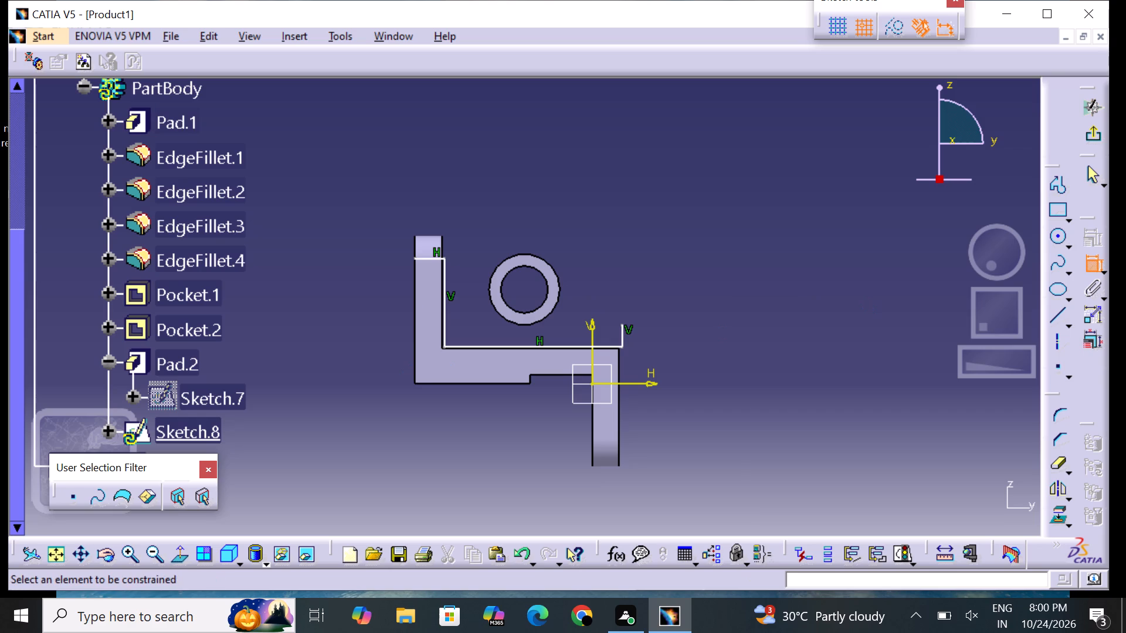
left_click(622, 341)
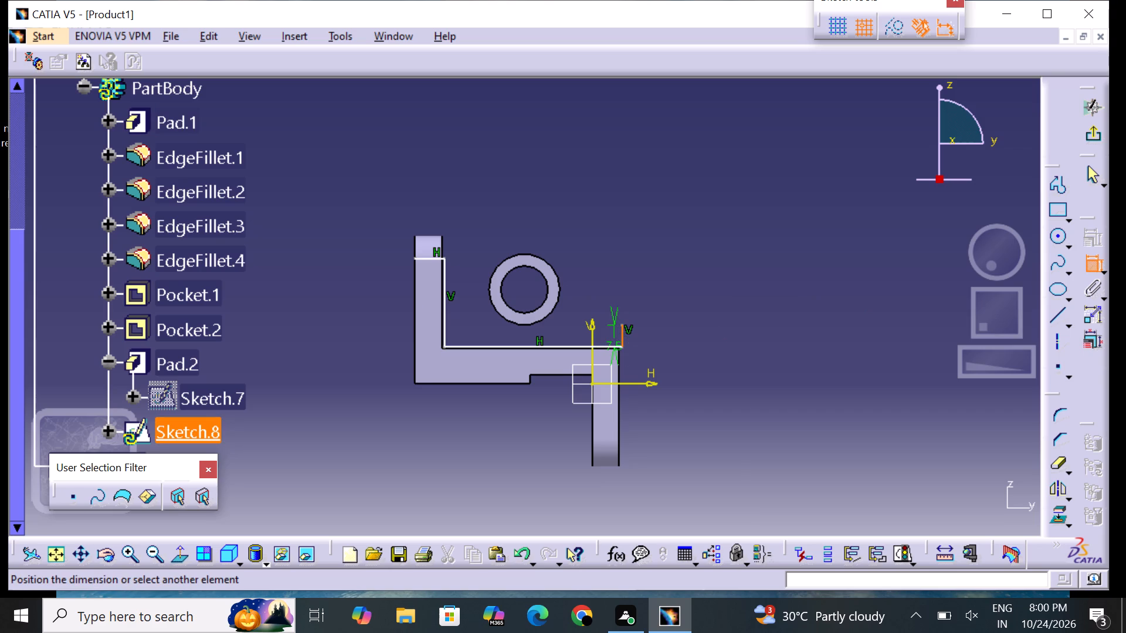
left_click(617, 358)
right_click(618, 358)
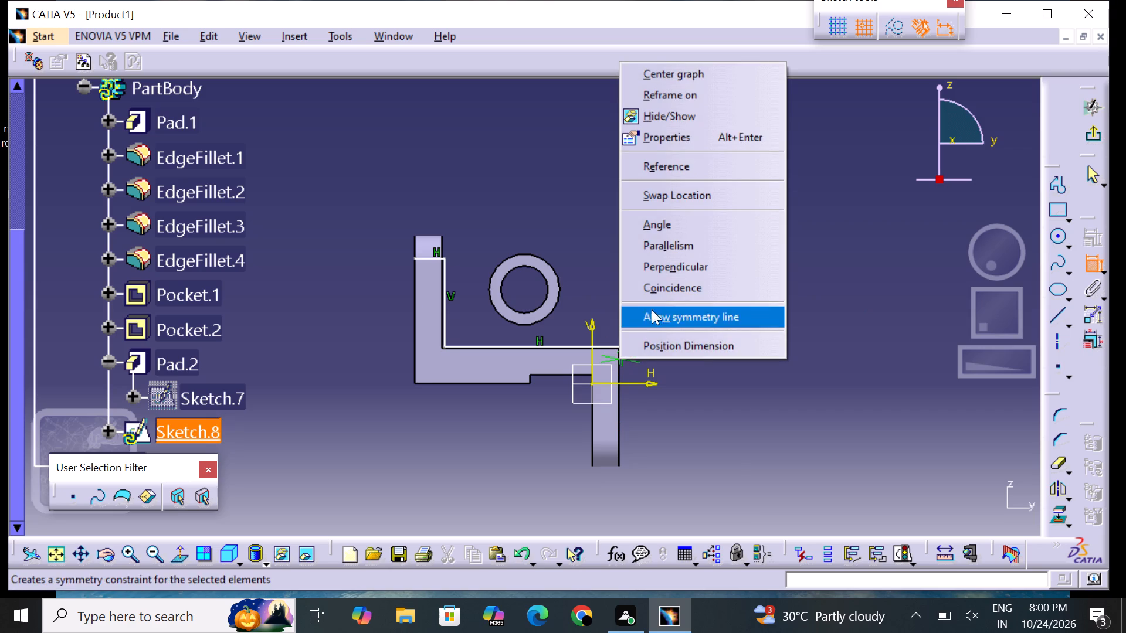
left_click(659, 292)
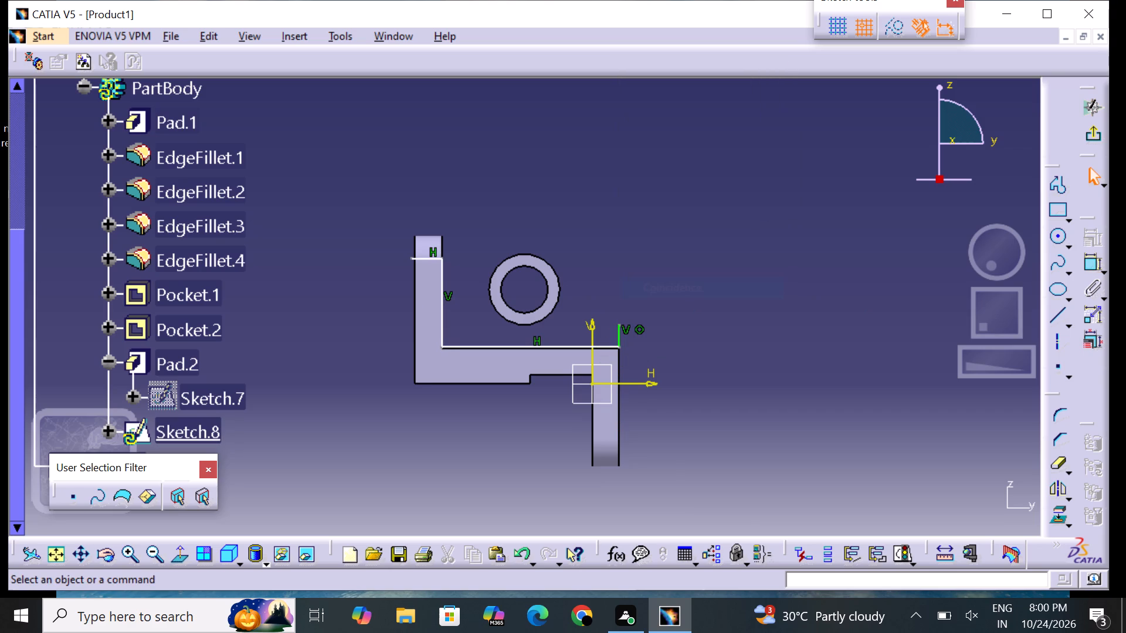
left_click(701, 352)
Add an offset dimension between the new horizontal line and the flat section's top edge.
left_click(1093, 263)
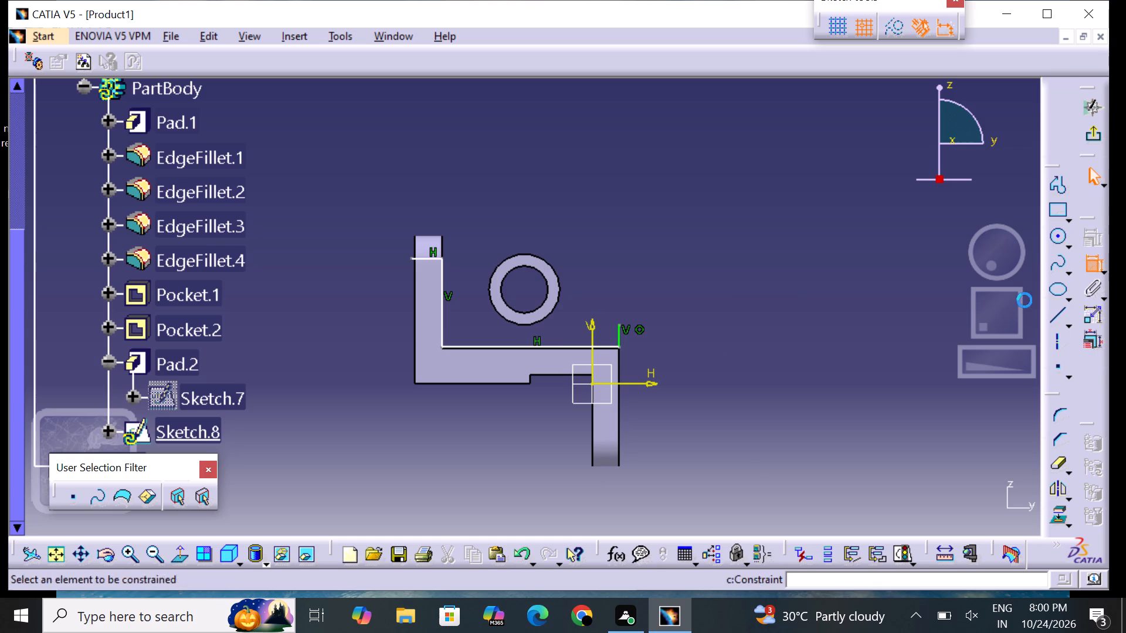
left_click(609, 347)
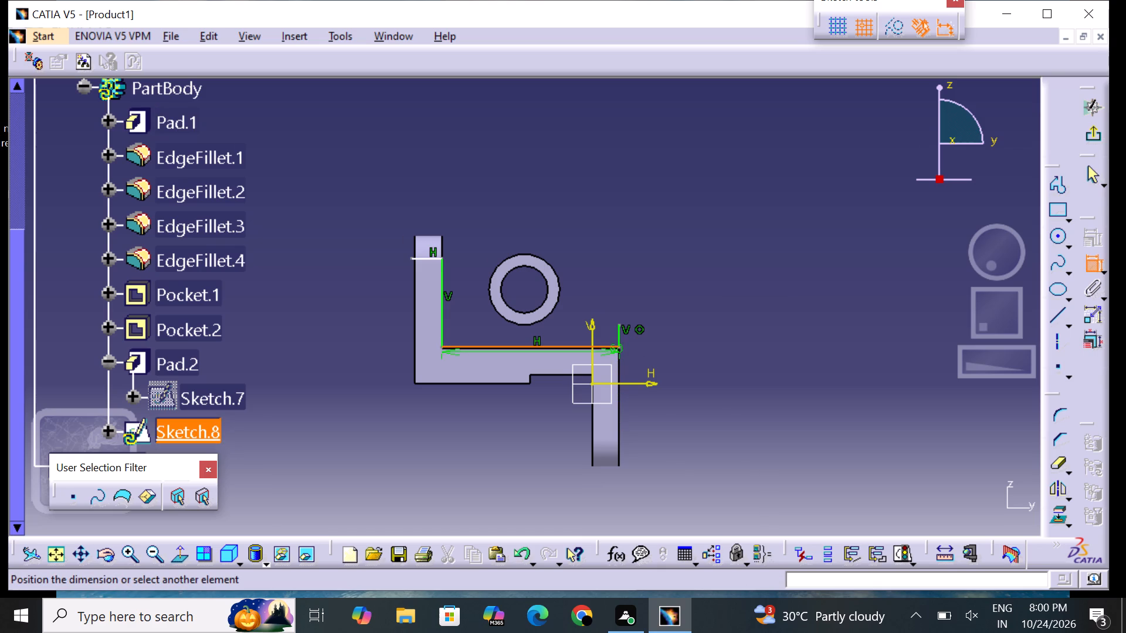
left_click(604, 349)
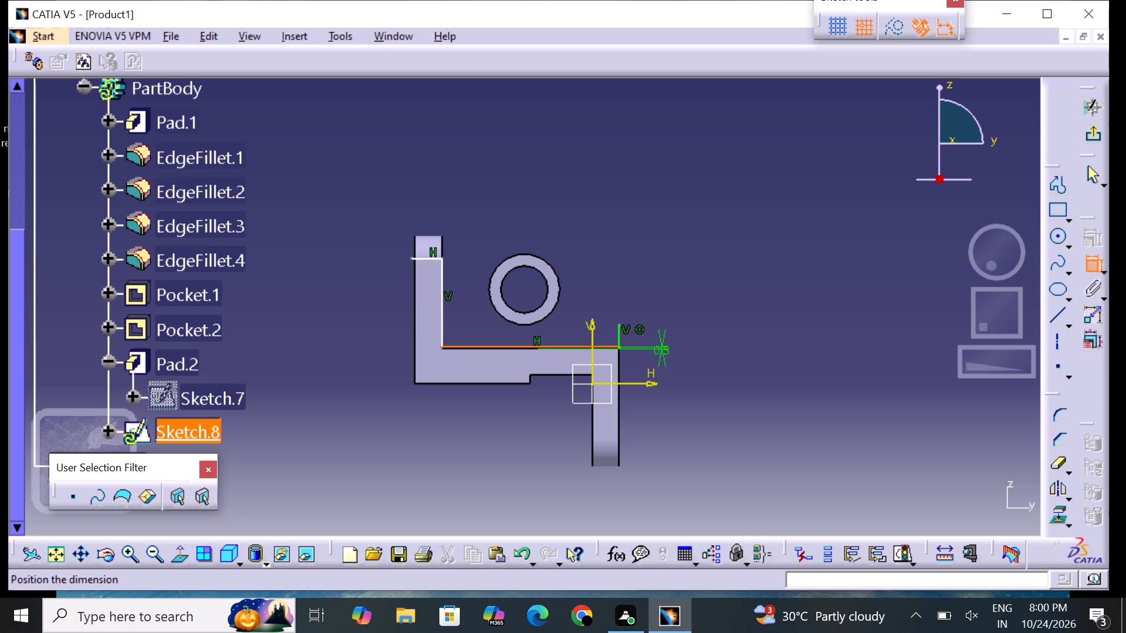
left_click(697, 355)
left_click(732, 388)
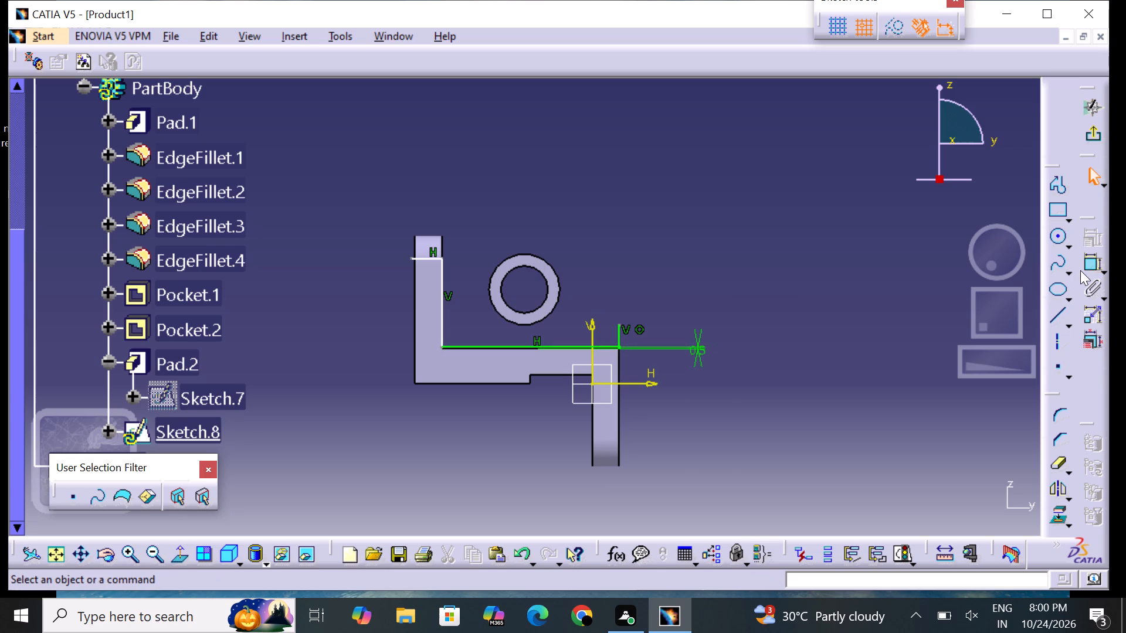
Delete the vertical line along the bracket's upper leg and the short horizontal line across that leg.
left_click(445, 291)
right_click(448, 289)
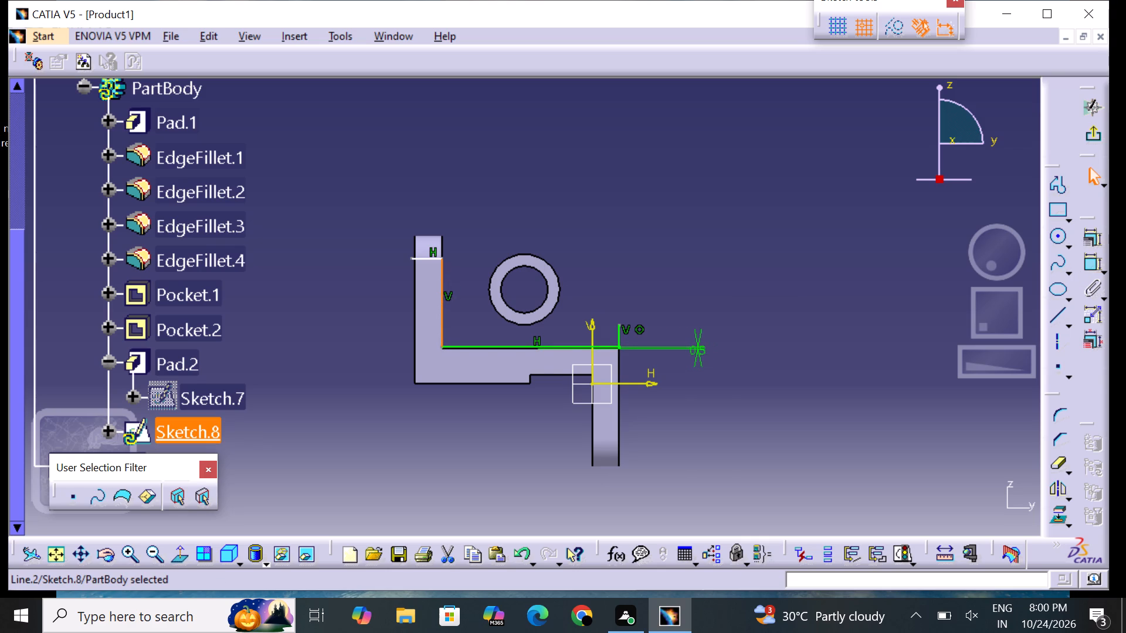
key("Delete")
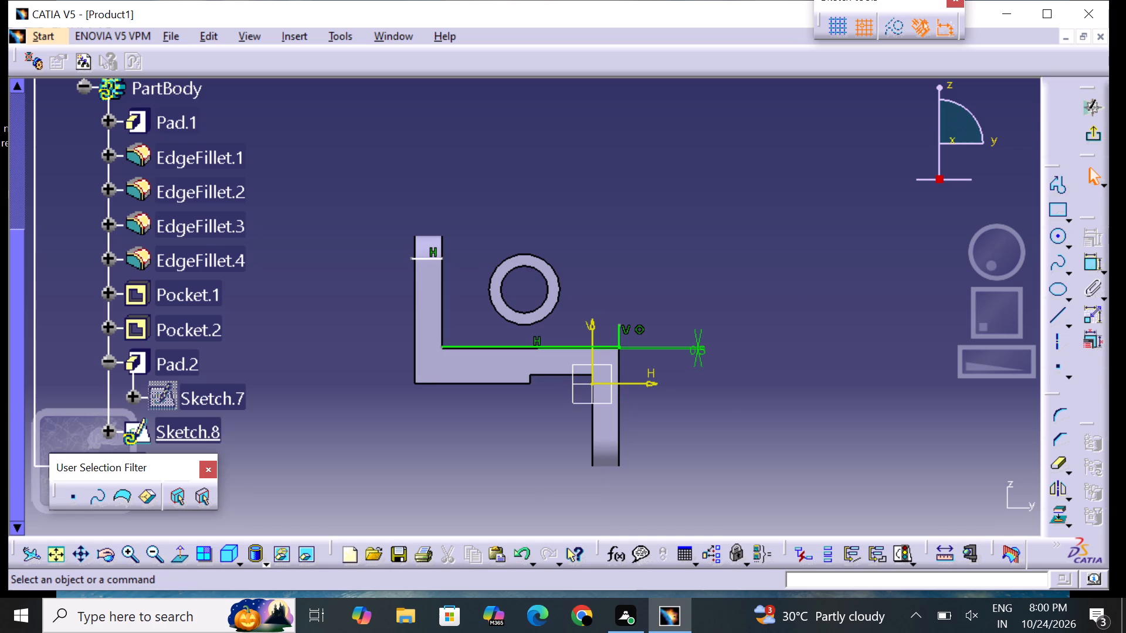
left_click(429, 257)
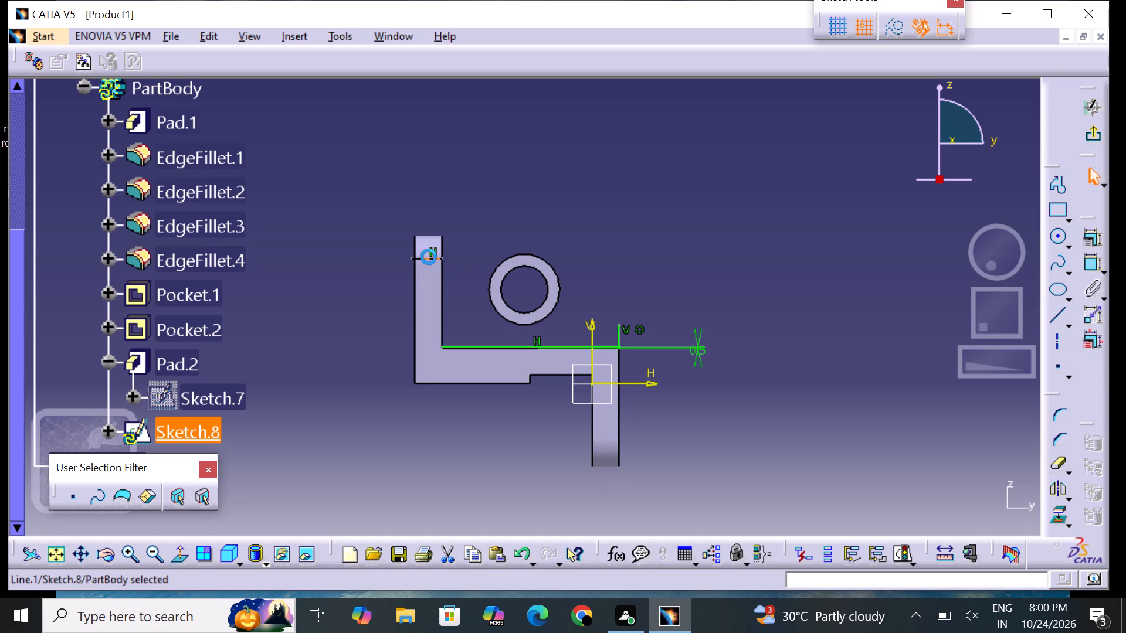
key("Delete")
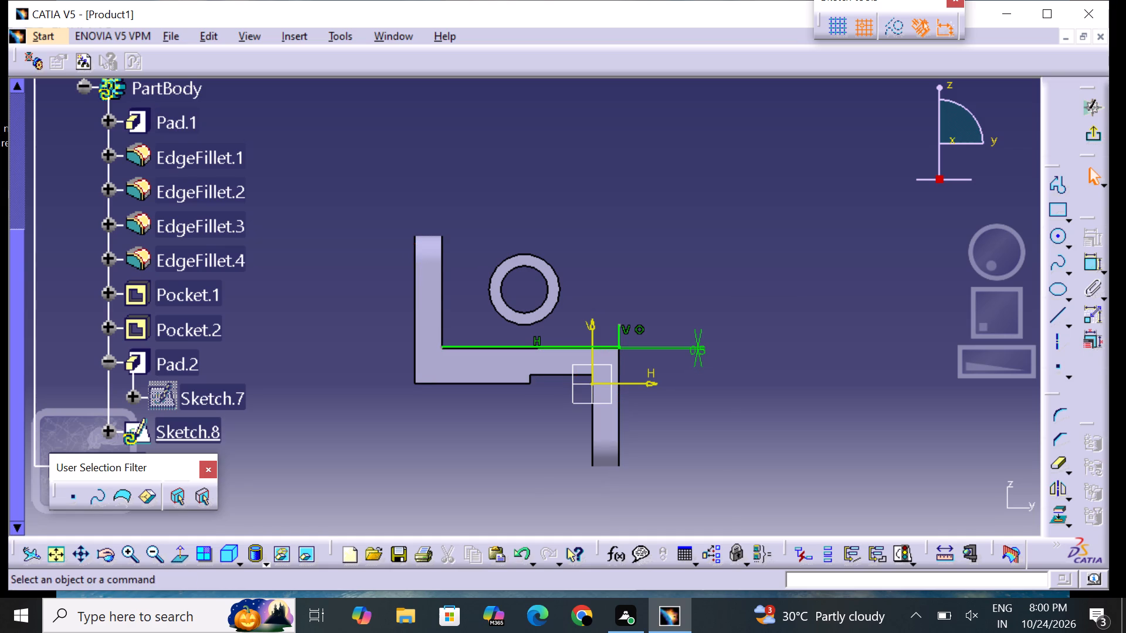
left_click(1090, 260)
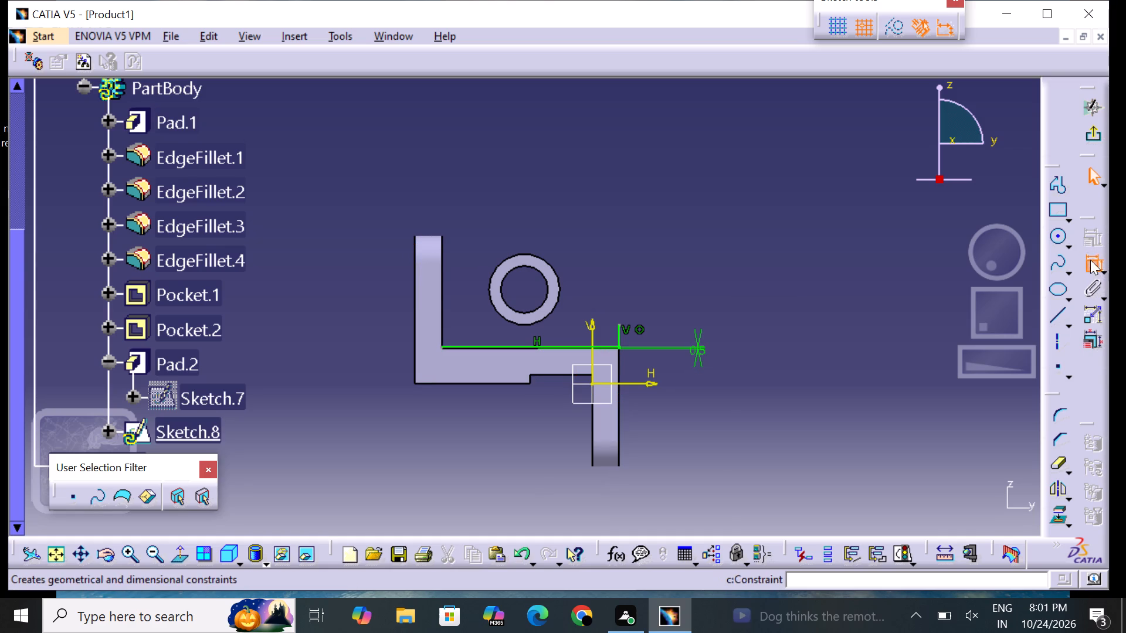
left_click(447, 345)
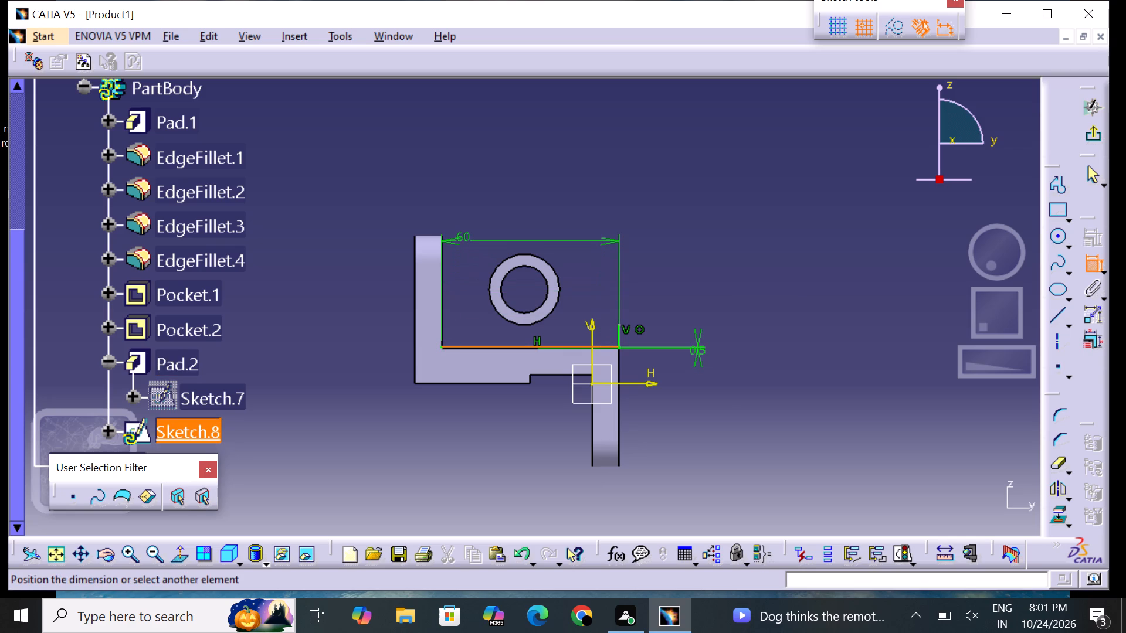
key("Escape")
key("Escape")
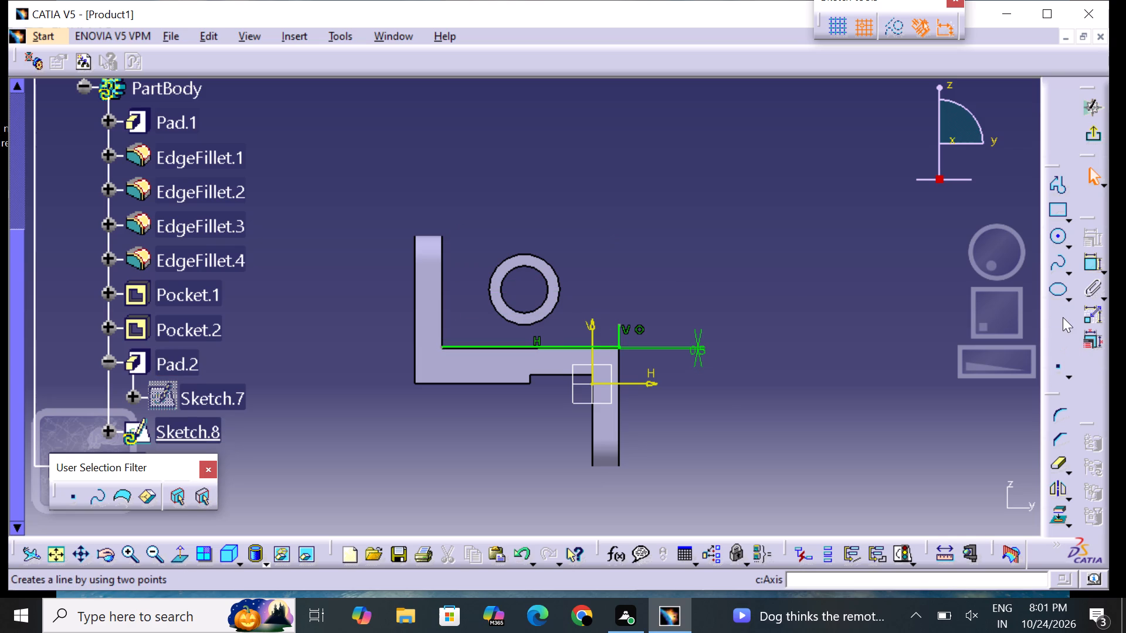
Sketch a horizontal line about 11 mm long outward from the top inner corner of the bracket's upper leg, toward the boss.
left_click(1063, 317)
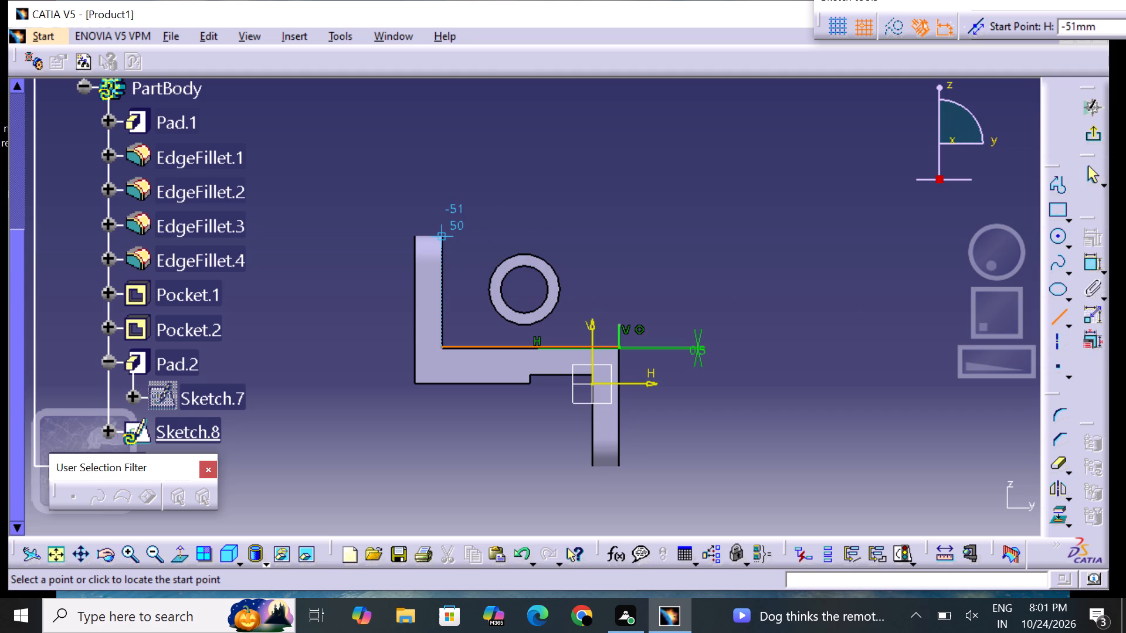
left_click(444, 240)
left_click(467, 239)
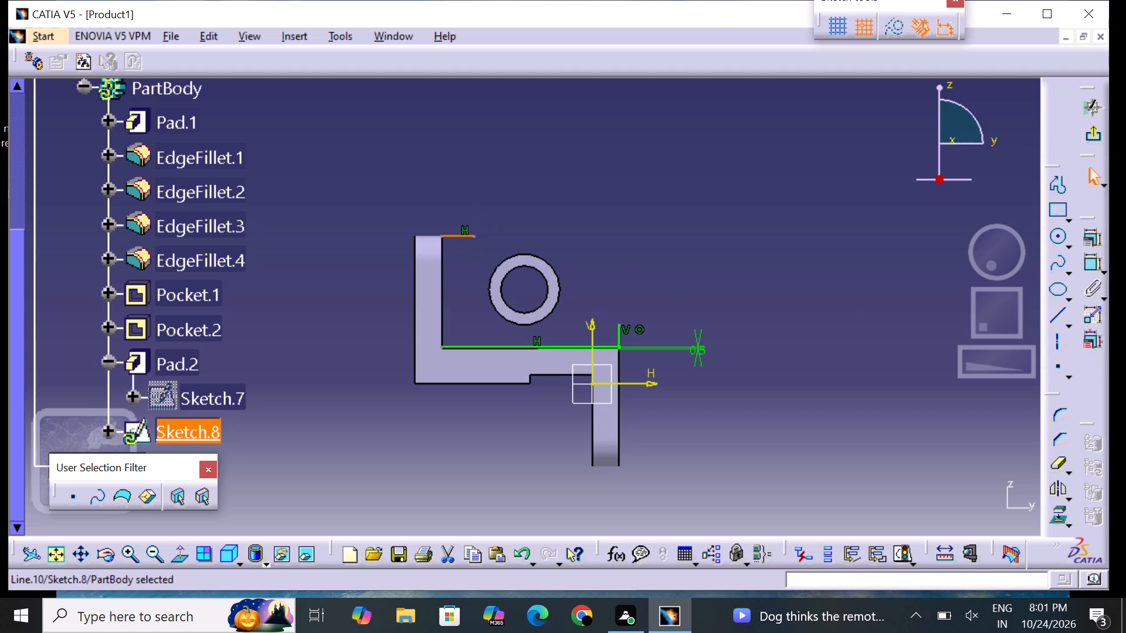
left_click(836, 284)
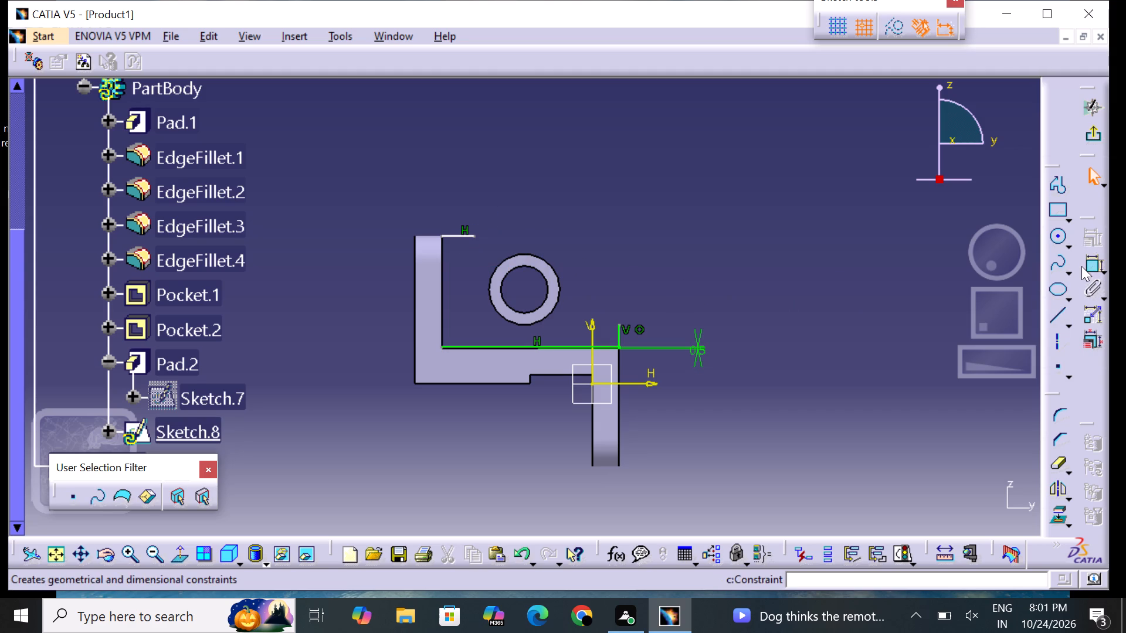
Sketch a vertical line from the short top line's free end down to the long horizontal line.
left_click(1057, 321)
left_click(473, 237)
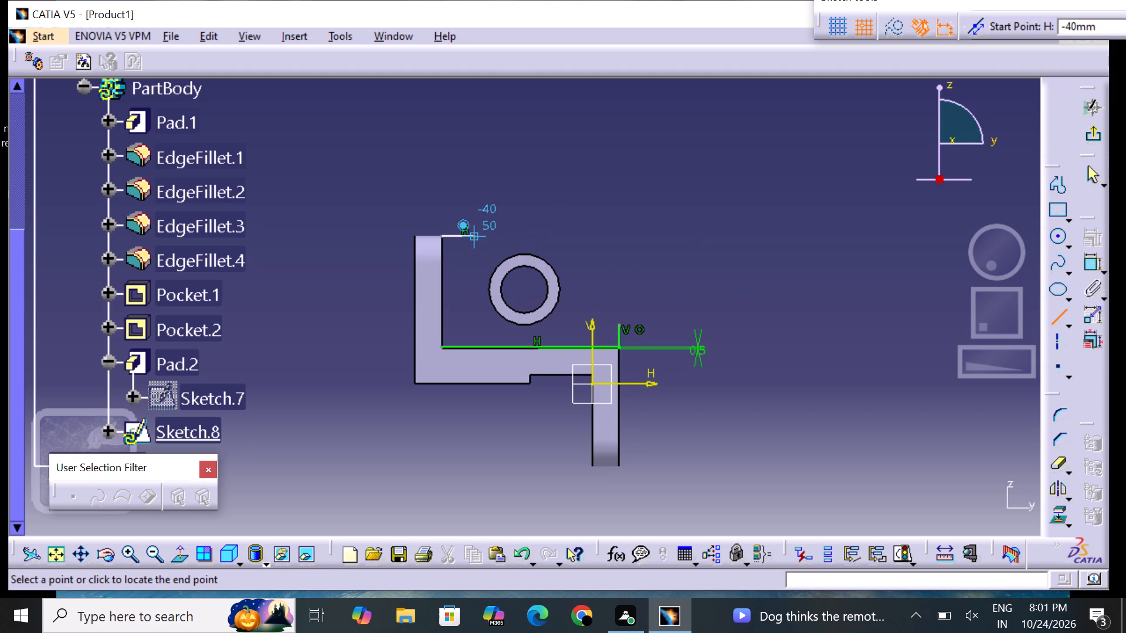
left_click(482, 342)
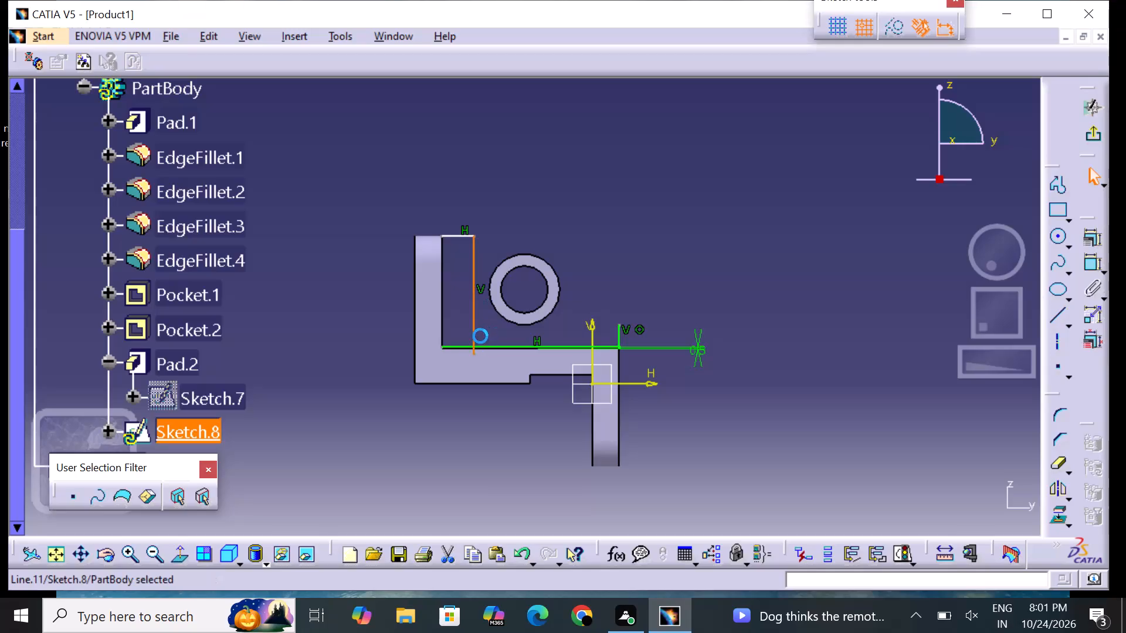
key("Escape")
Add an offset dimension between the upper leg's inner vertical edge and the new vertical line.
left_click(1089, 264)
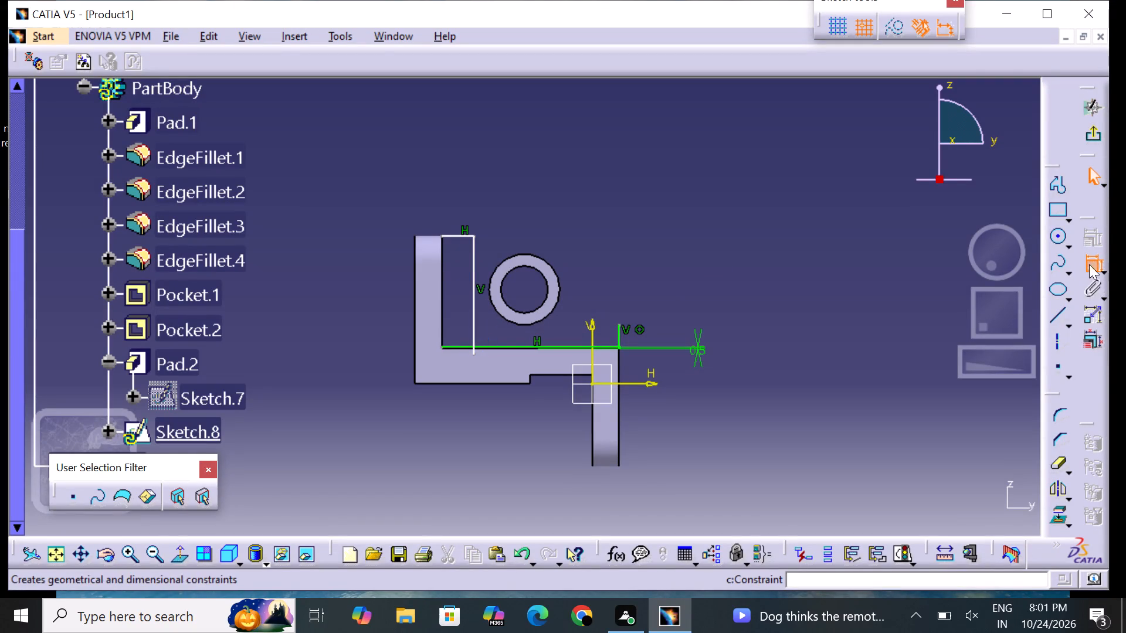
left_click(445, 317)
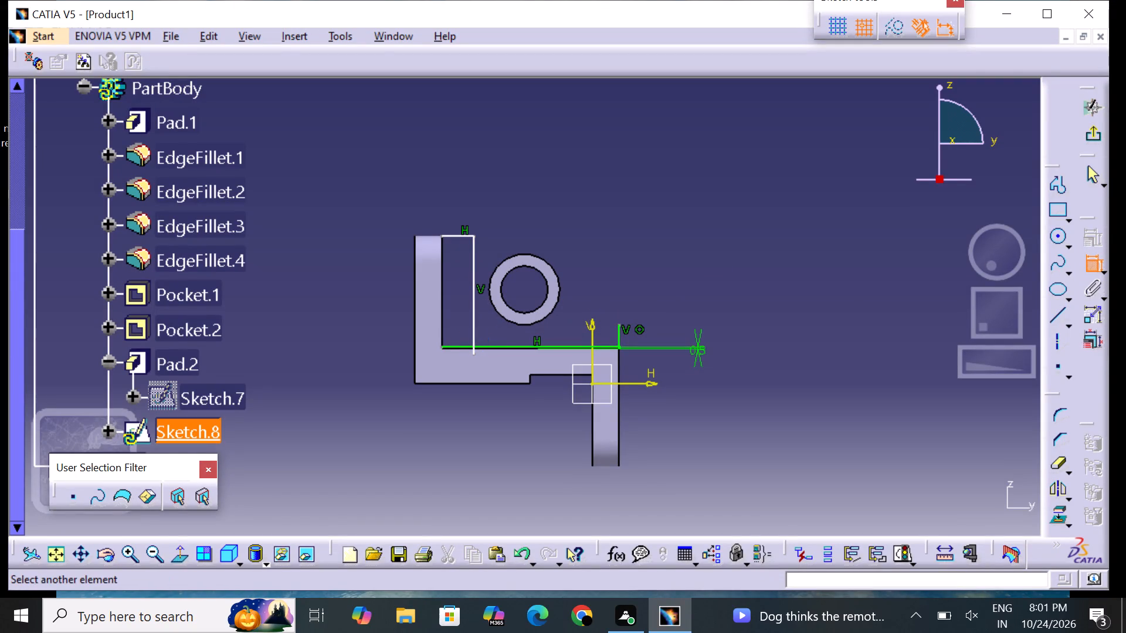
left_click(473, 319)
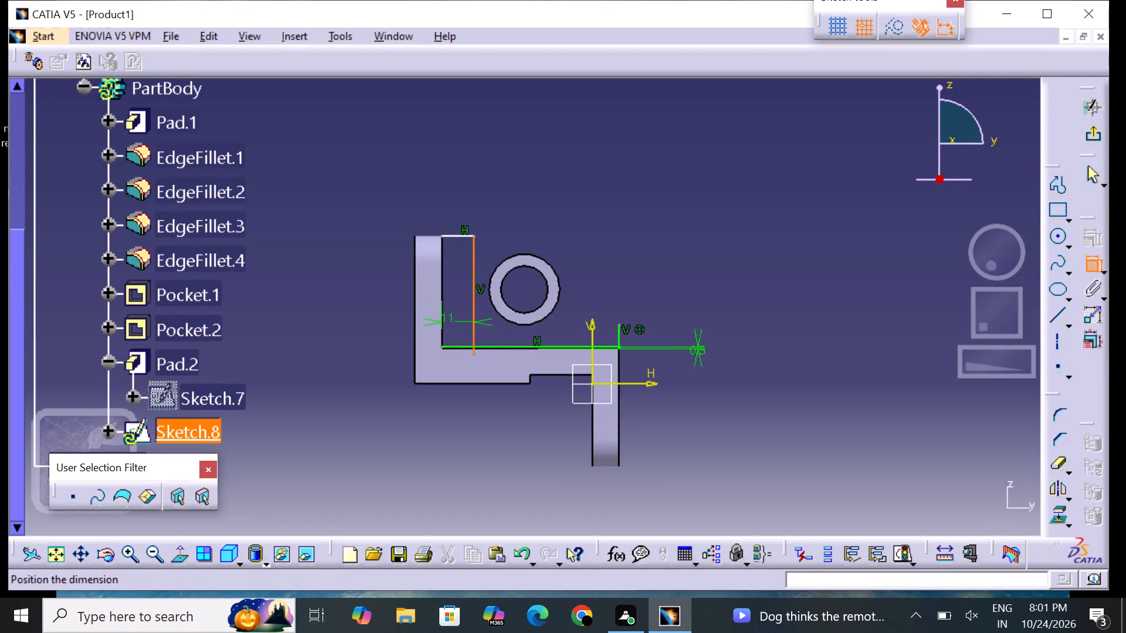
left_click(452, 332)
Set the offset between the vertical line and the upper leg's inner edge to 0.5 mm.
triple_click(454, 331)
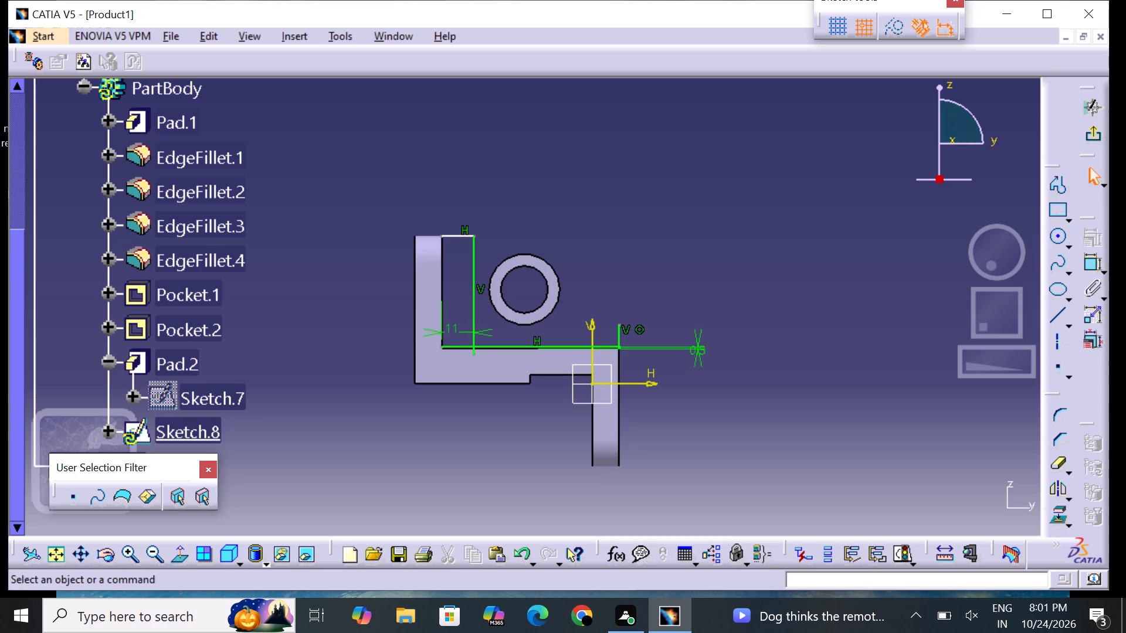
left_click(455, 330)
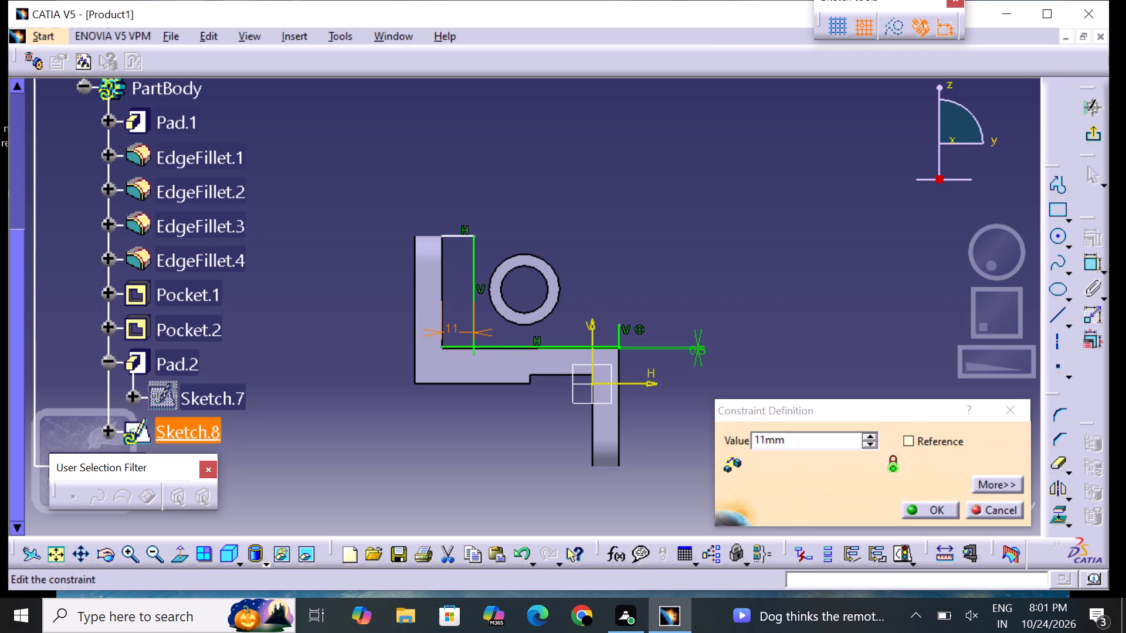
left_click(806, 434)
key("Delete")
key("Delete")
key("BackSpace")
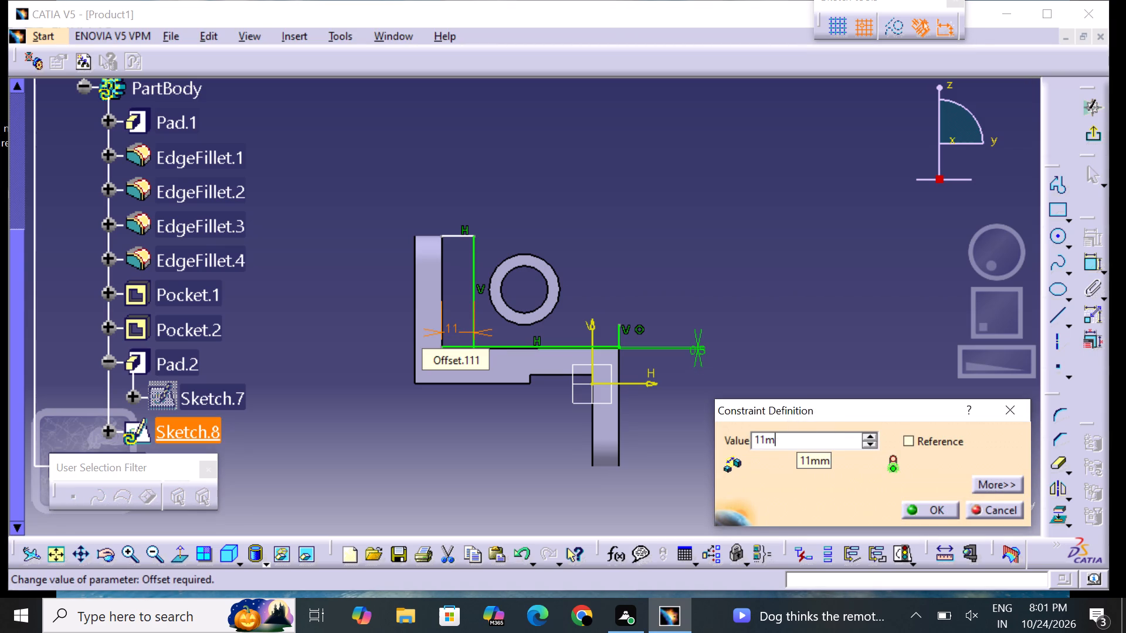
key("BackSpace")
key("BackSpace")
key("BackSpace")
type("0.5")
key("Return")
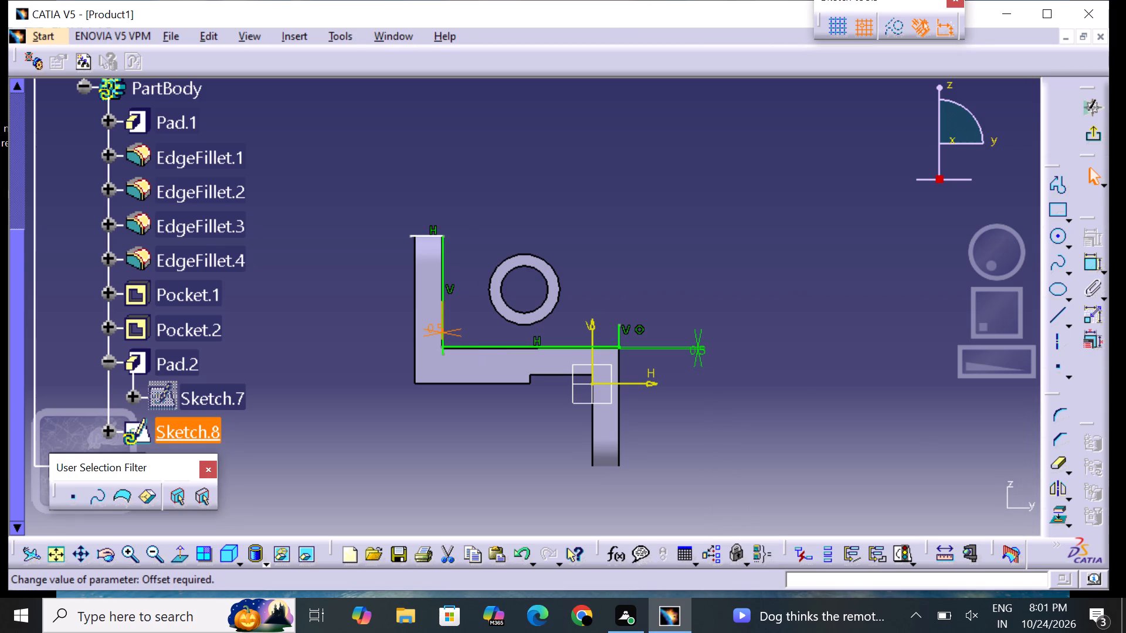
left_click(840, 416)
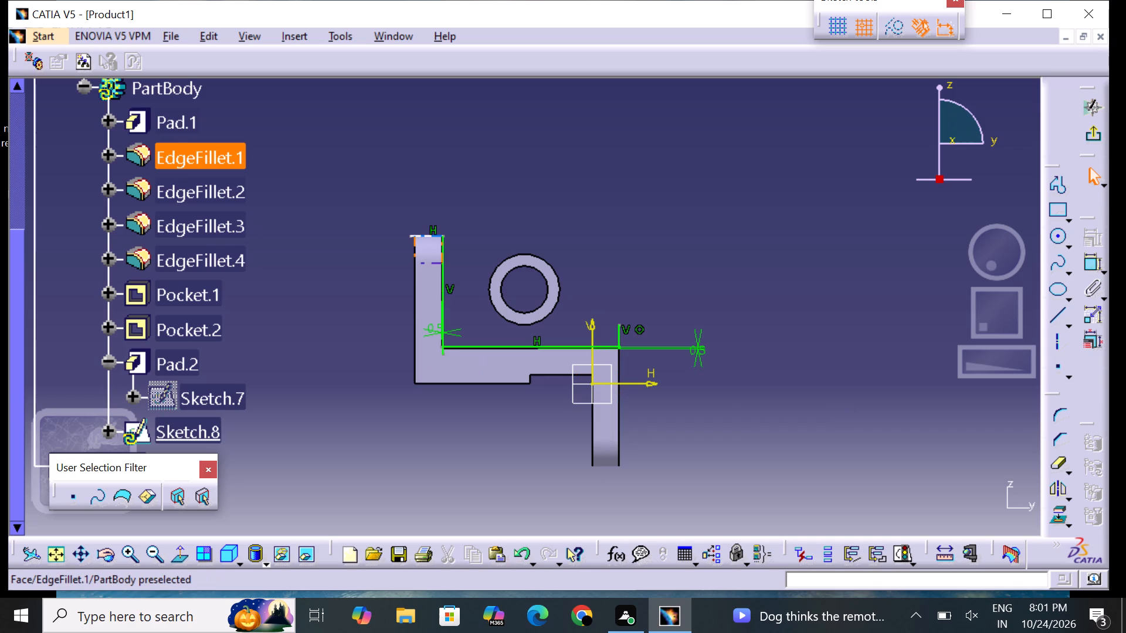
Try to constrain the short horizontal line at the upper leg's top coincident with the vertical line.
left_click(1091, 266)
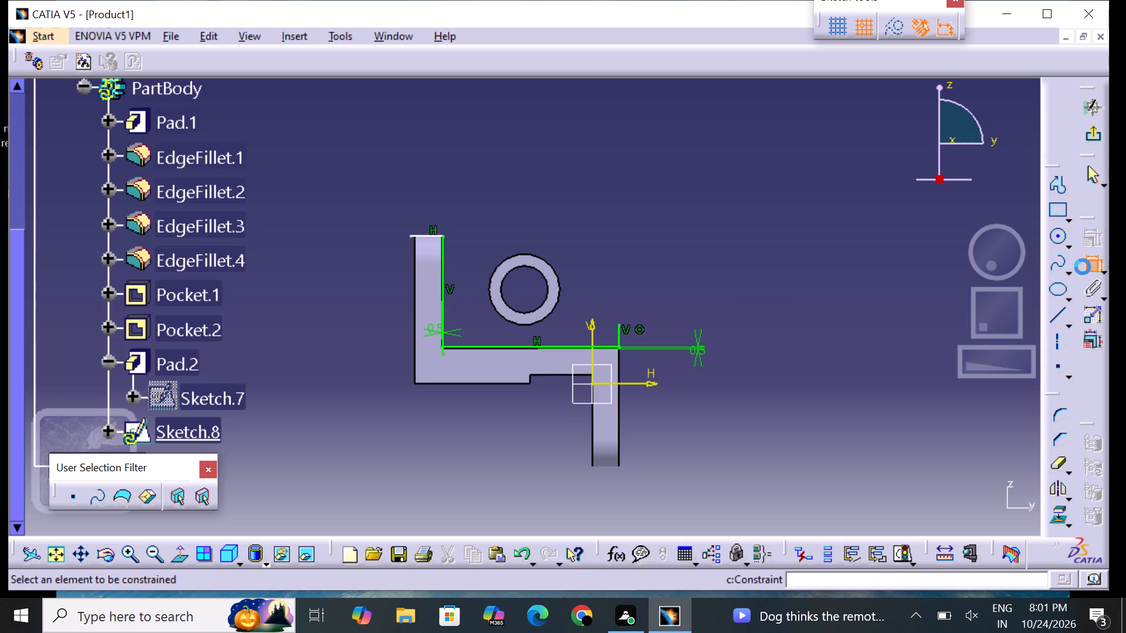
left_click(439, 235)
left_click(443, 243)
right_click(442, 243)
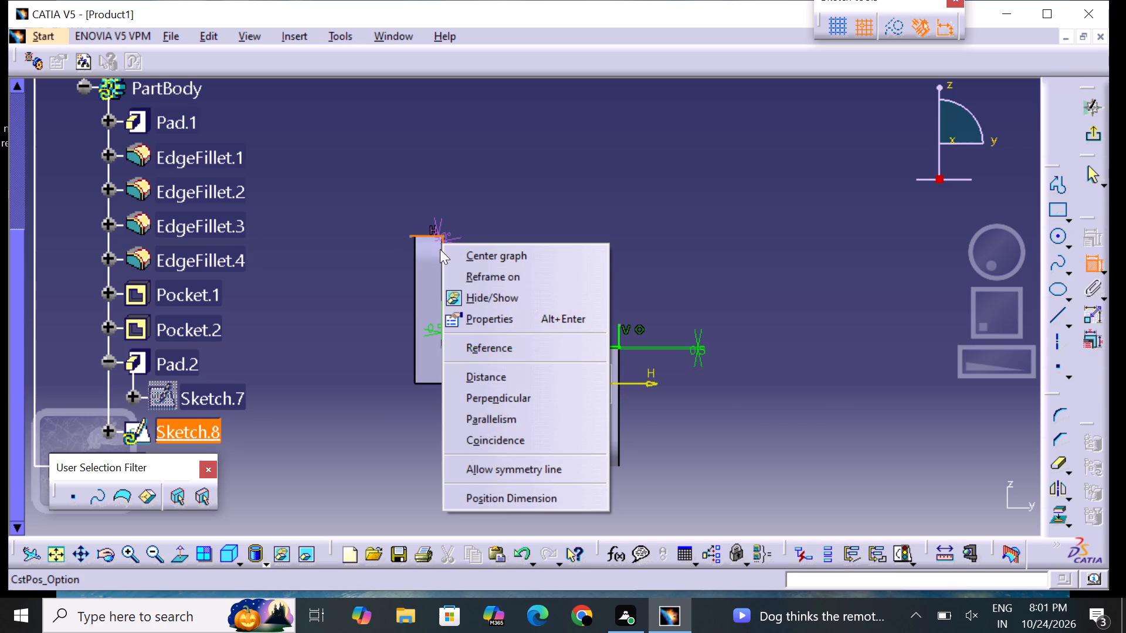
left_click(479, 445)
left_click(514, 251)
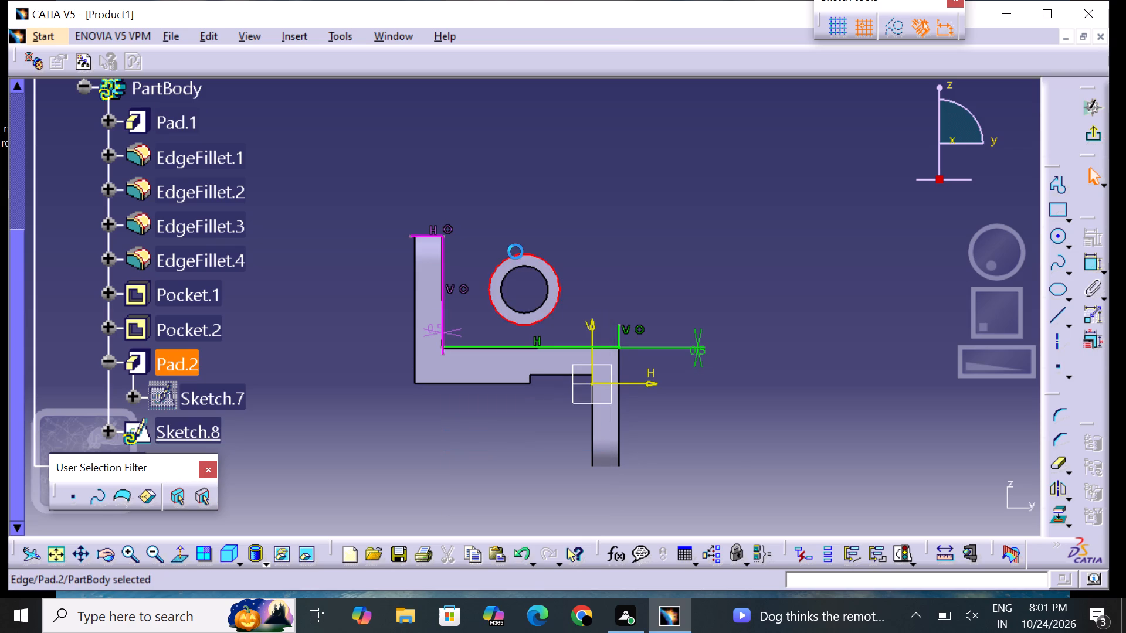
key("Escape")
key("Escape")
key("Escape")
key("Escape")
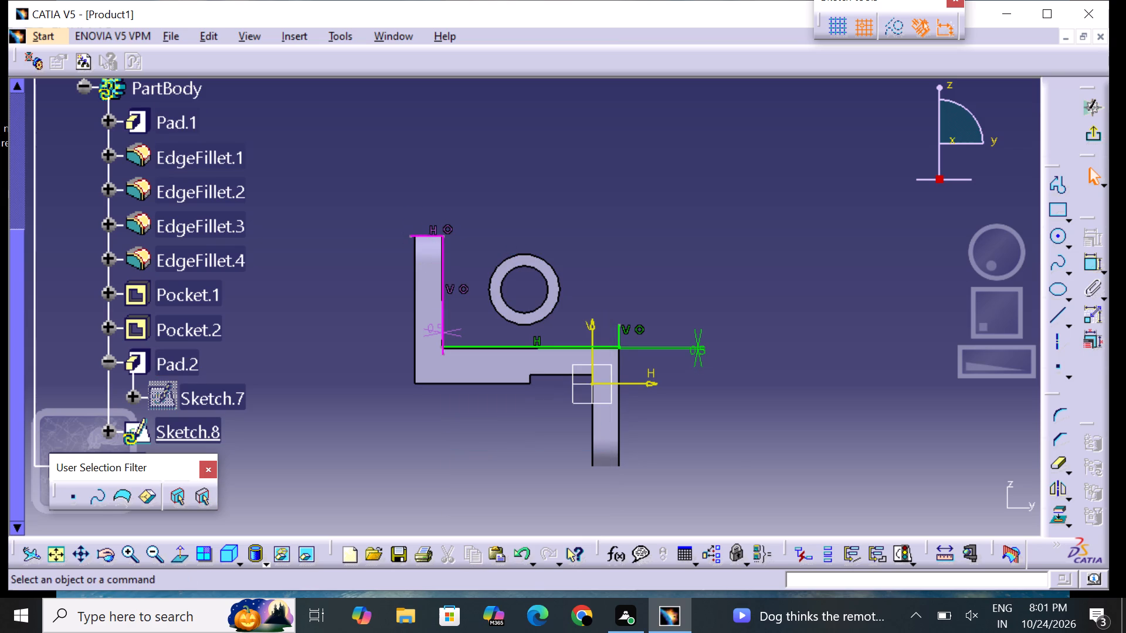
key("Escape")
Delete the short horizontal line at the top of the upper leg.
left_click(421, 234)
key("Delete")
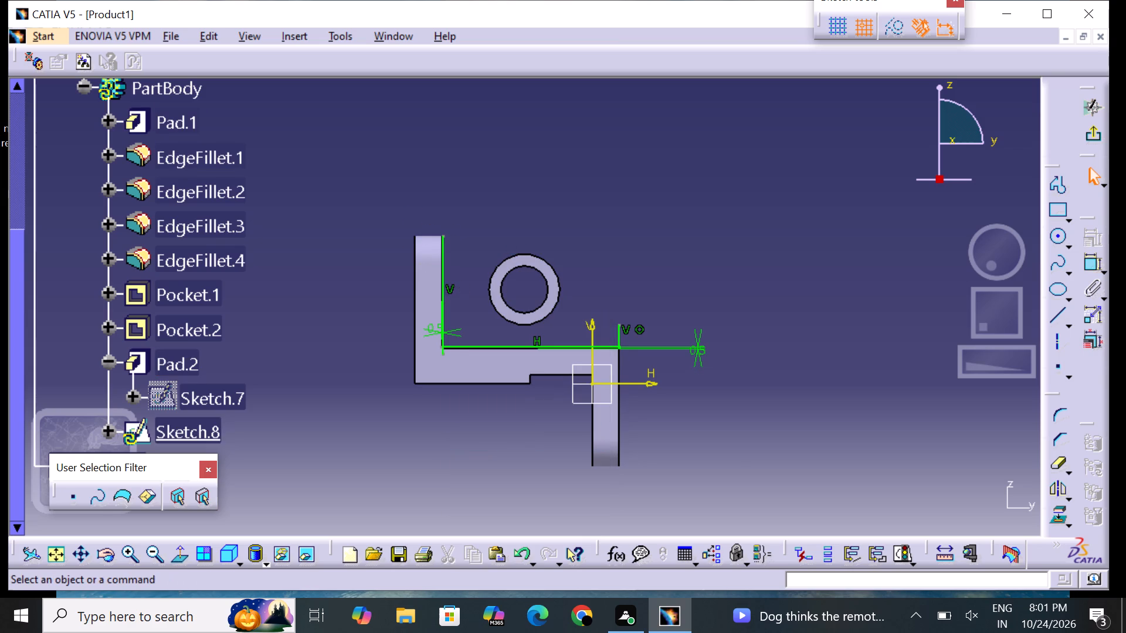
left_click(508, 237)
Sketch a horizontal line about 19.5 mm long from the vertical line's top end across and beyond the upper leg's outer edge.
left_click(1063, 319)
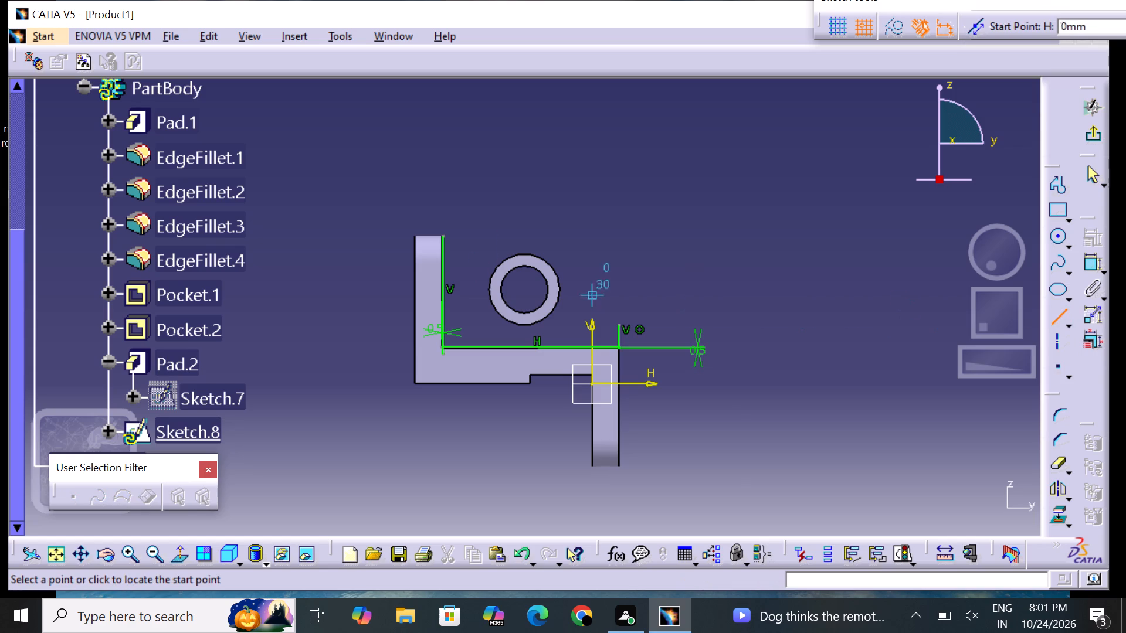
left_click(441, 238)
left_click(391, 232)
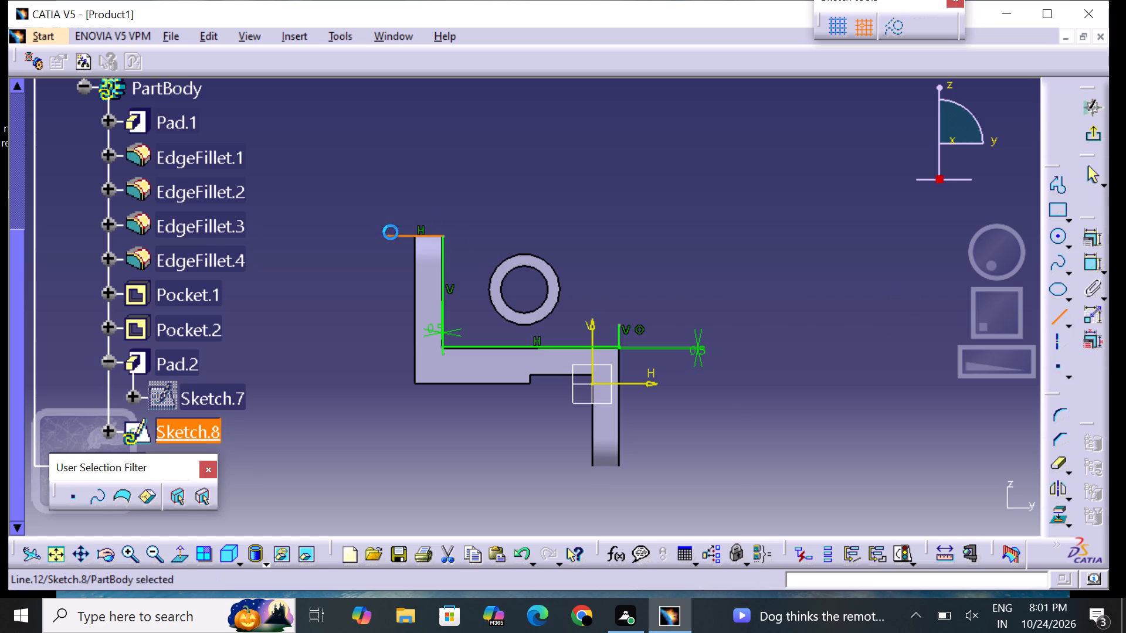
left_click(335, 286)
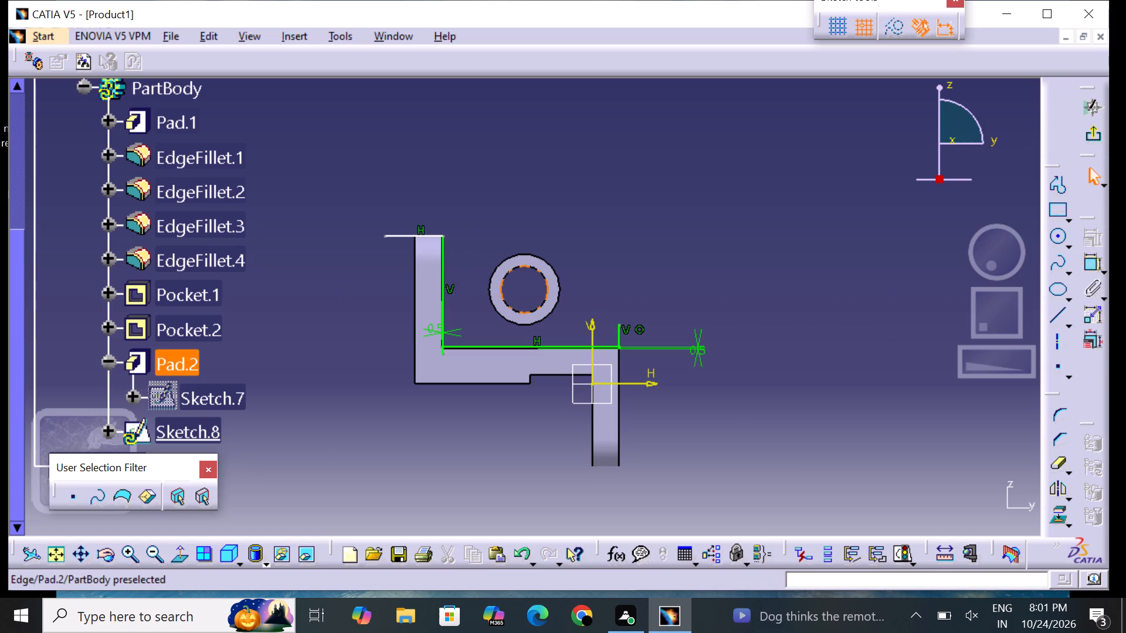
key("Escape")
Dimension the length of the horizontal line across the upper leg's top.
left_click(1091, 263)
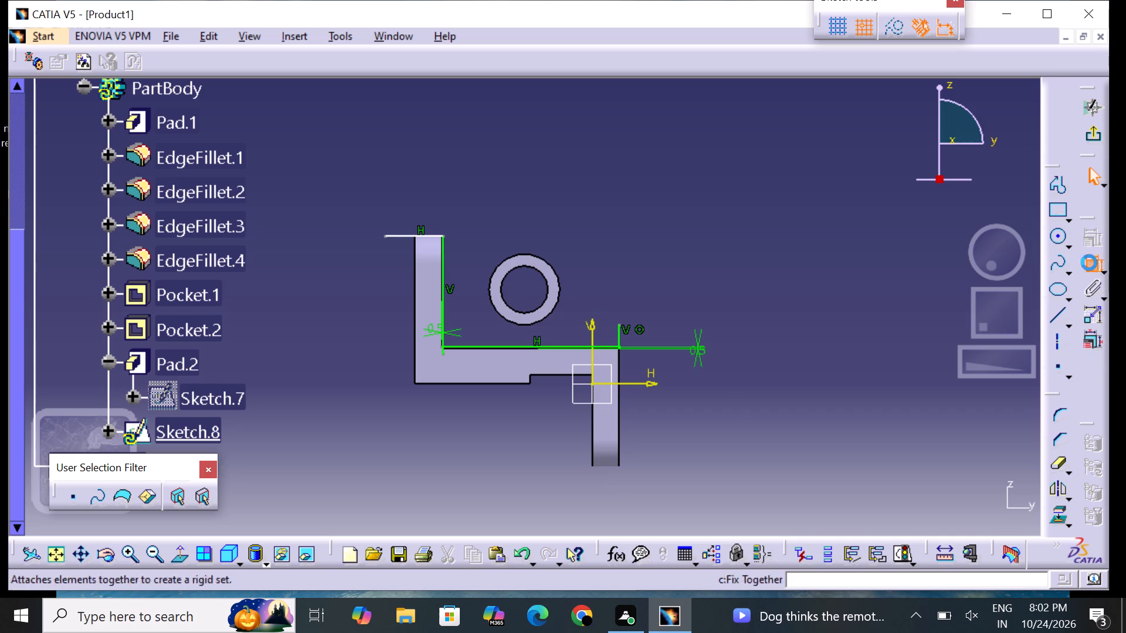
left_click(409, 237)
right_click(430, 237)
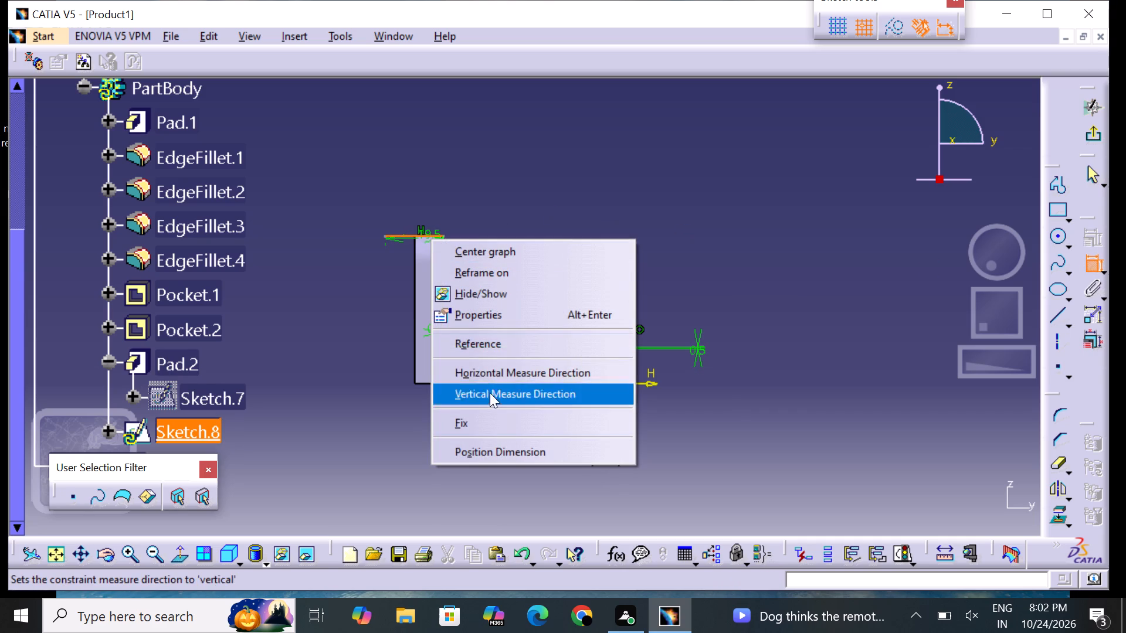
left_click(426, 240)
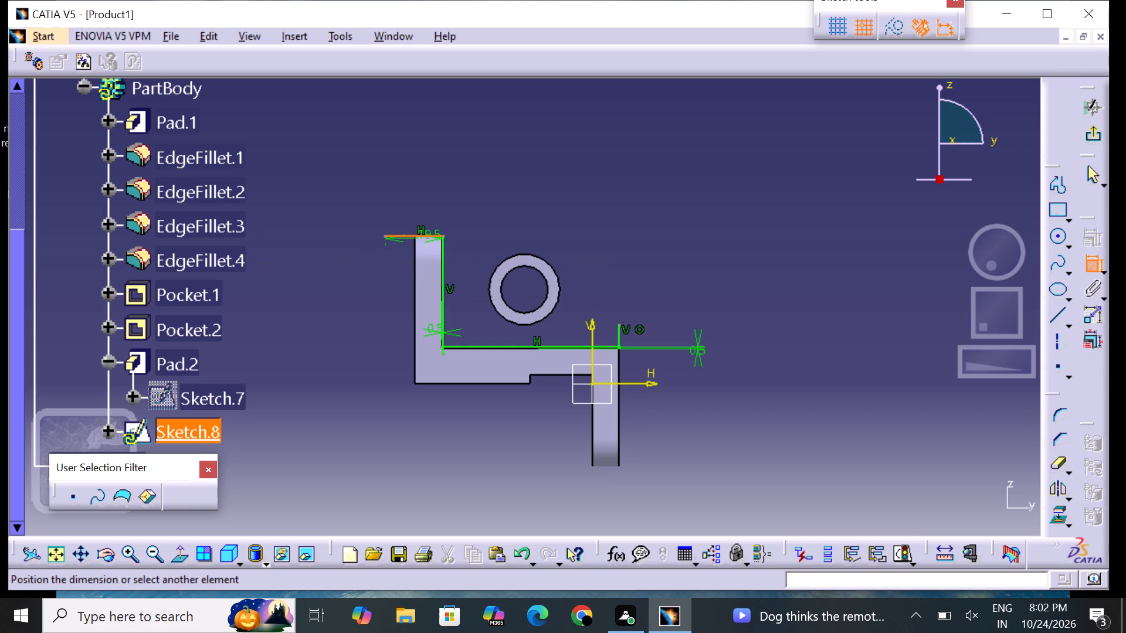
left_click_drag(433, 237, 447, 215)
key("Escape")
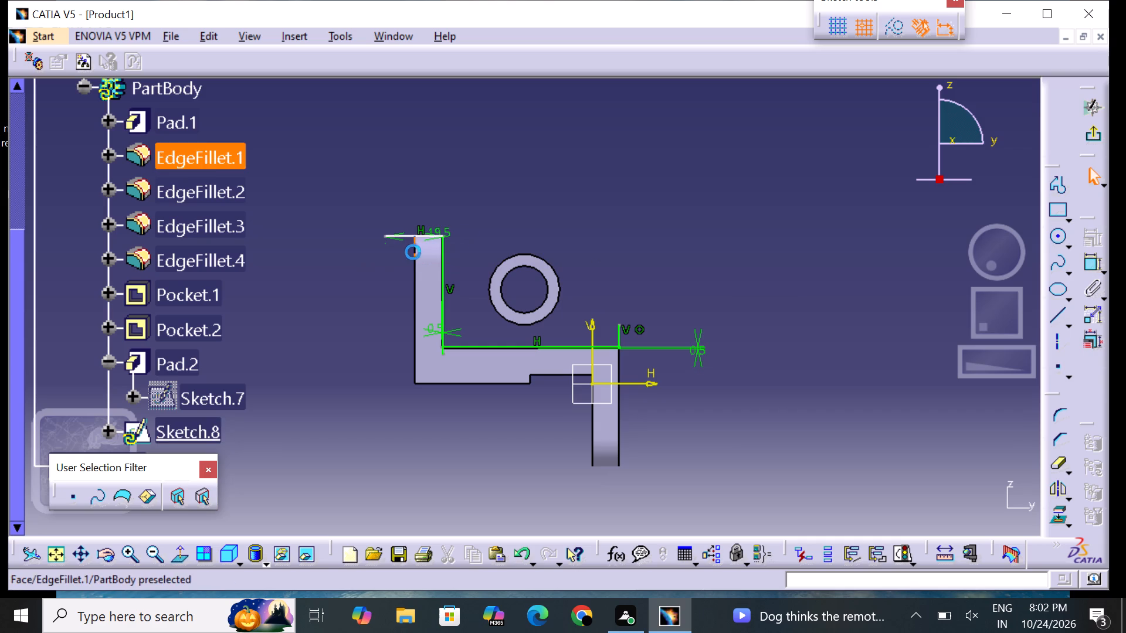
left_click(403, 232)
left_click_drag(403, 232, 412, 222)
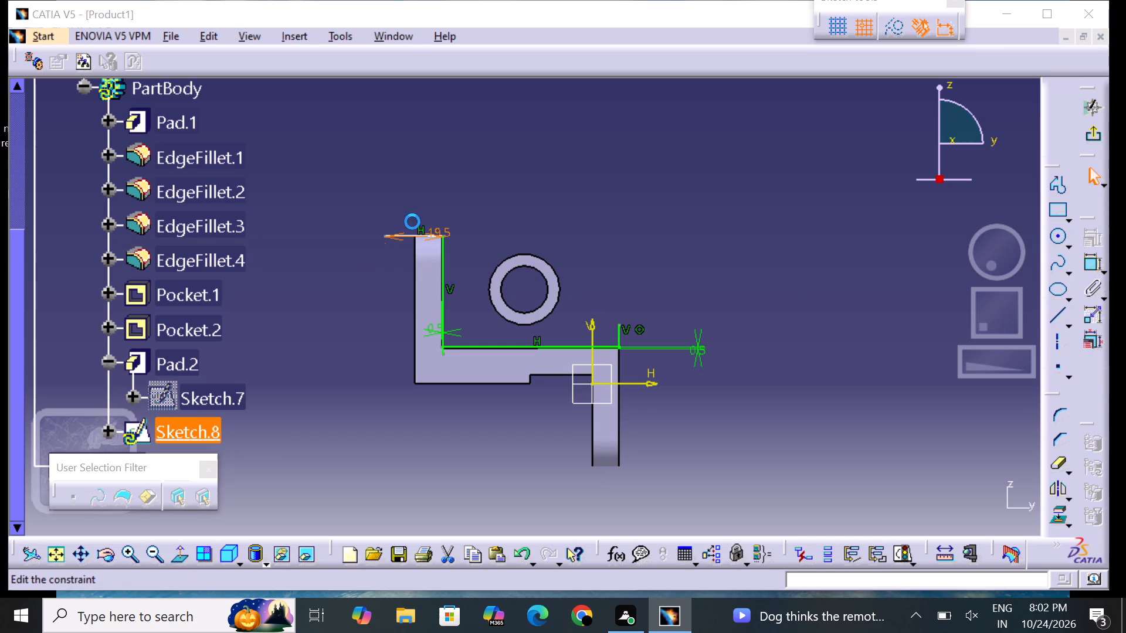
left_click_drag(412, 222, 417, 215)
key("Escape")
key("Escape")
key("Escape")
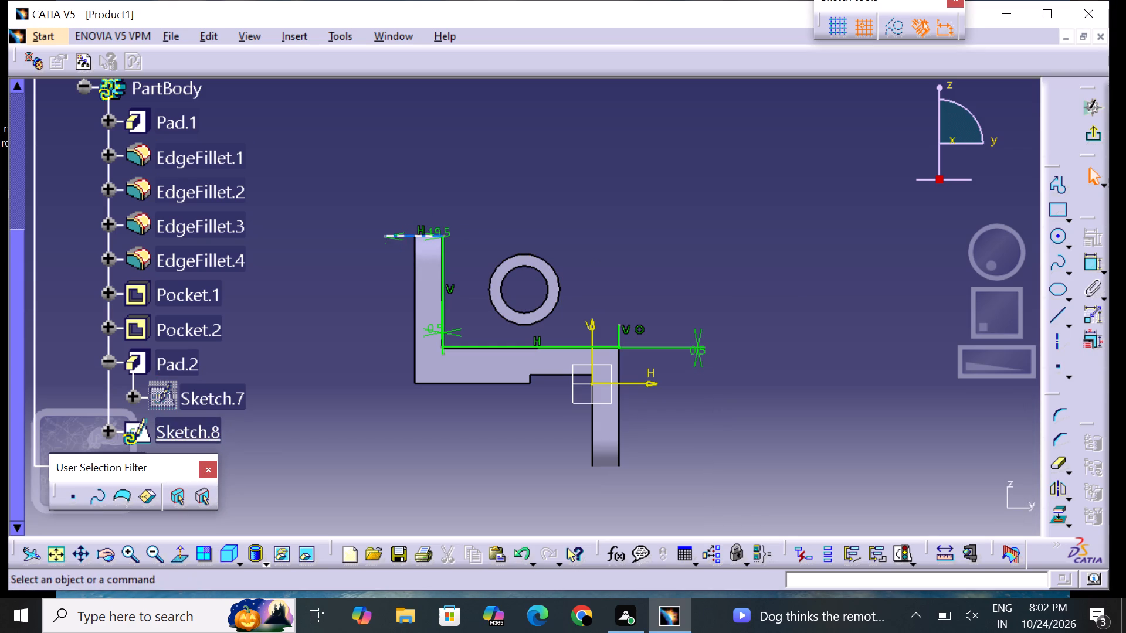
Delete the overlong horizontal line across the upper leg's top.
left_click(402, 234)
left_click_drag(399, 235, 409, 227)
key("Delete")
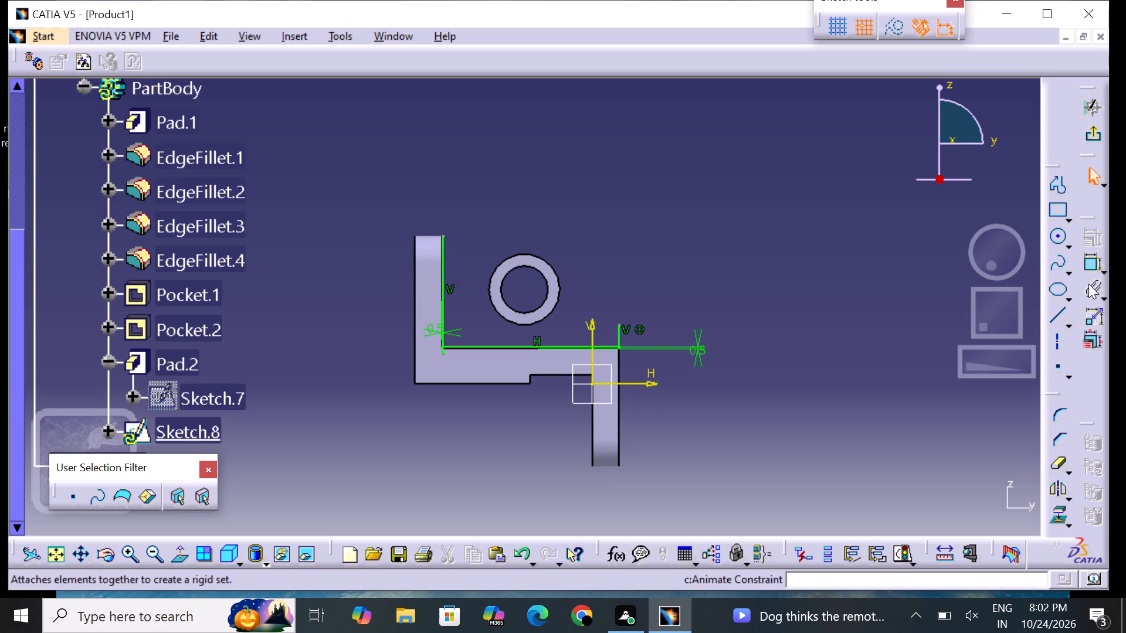
Sketch a horizontal line about 9.5 mm long from the upper leg's top outer corner to the vertical line's top end.
left_click(1056, 319)
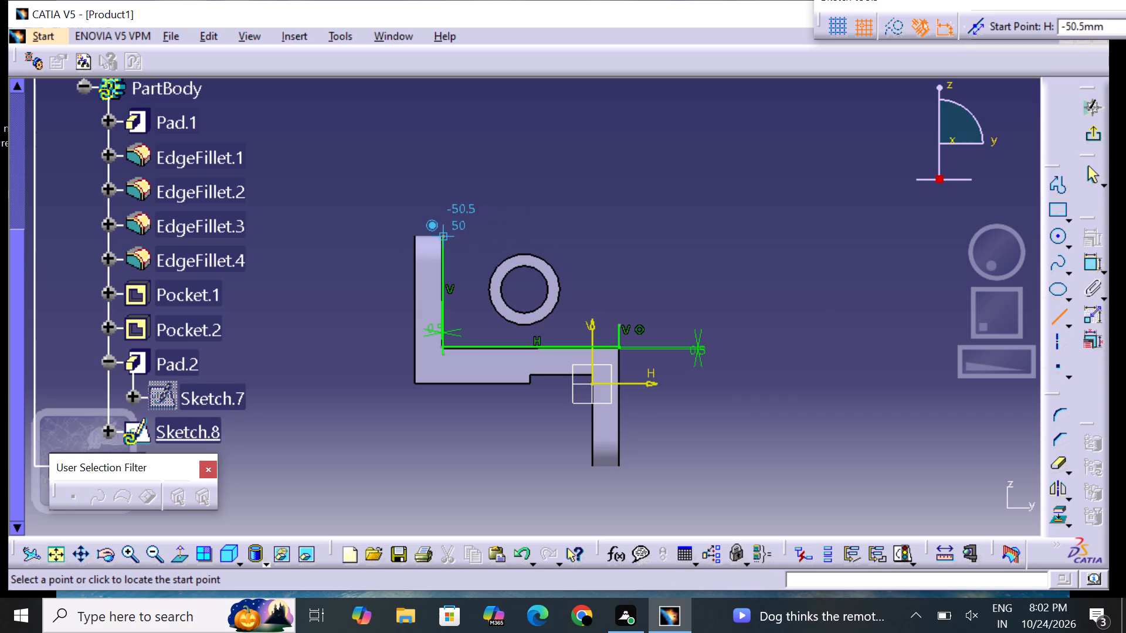
left_click(414, 222)
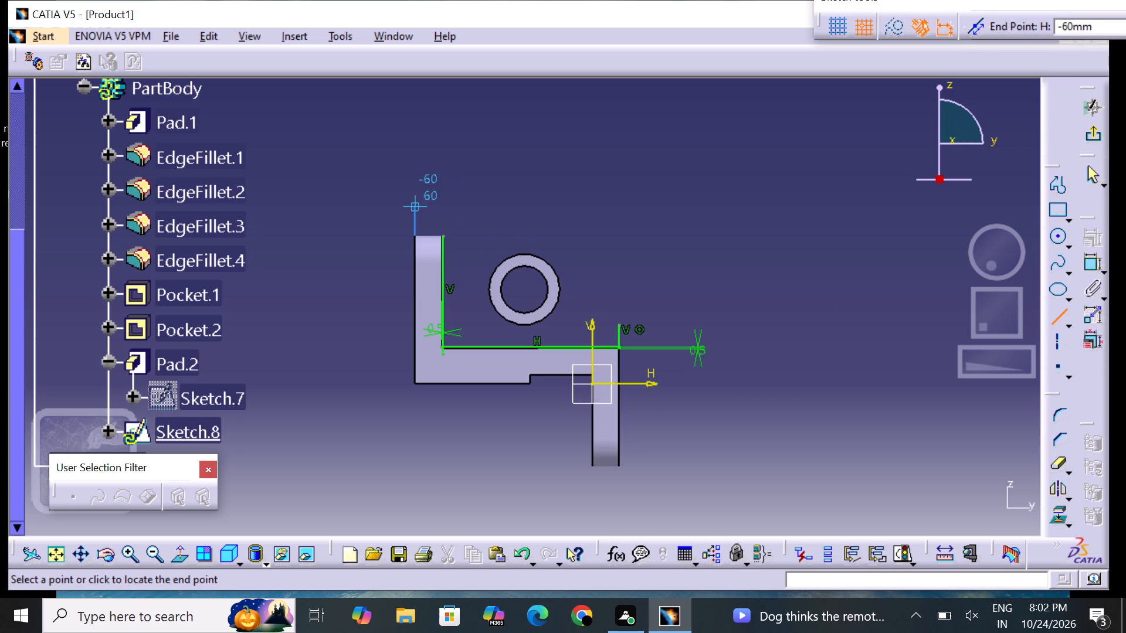
left_click(442, 234)
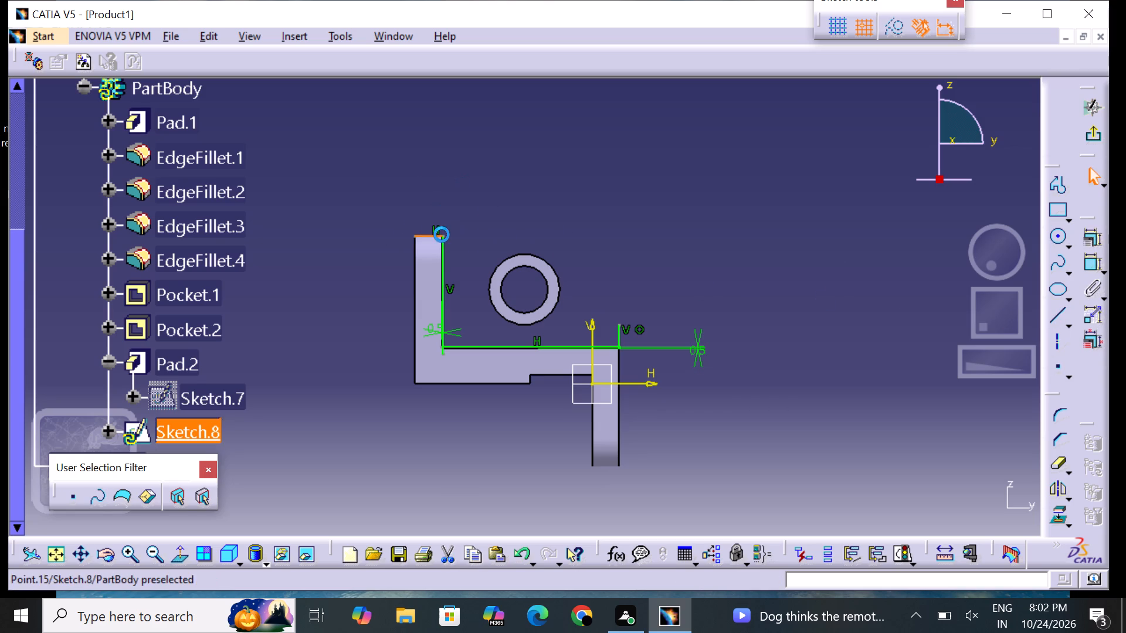
Sketch a sloped line from the vertical line's top end to the upper part of the hollow boss's ring.
key("Escape")
key("Escape")
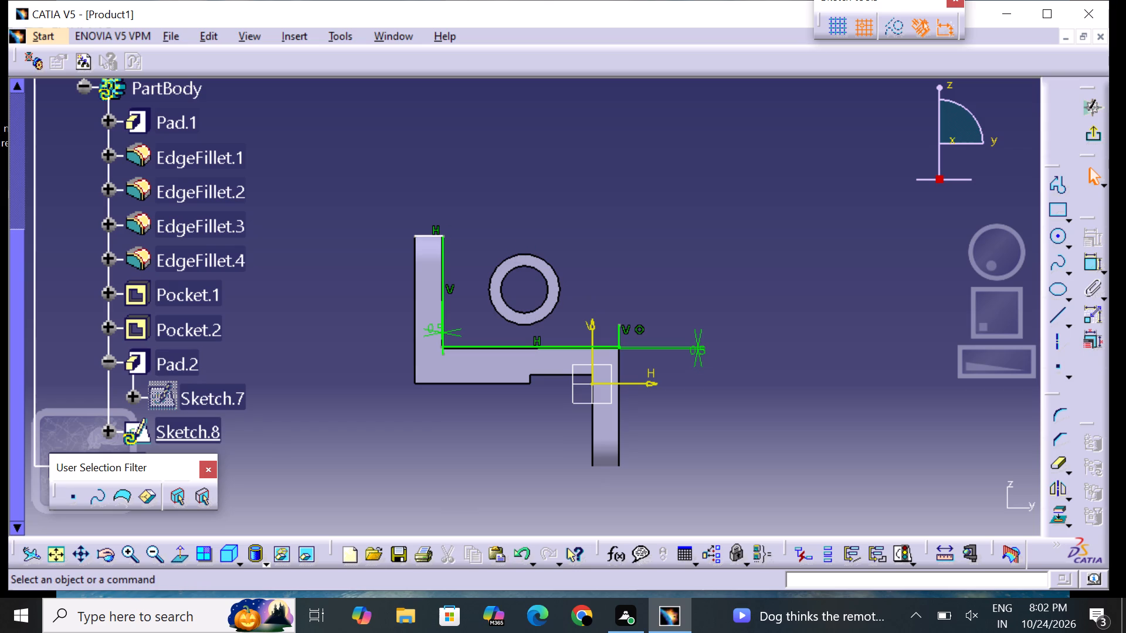
key("Escape")
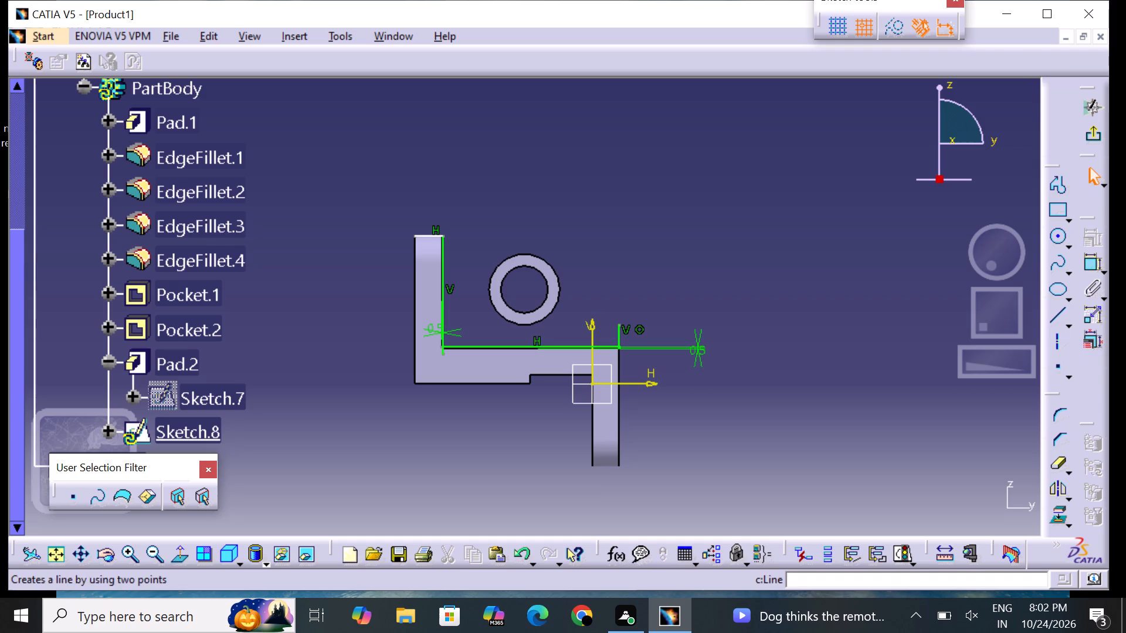
left_click(1053, 312)
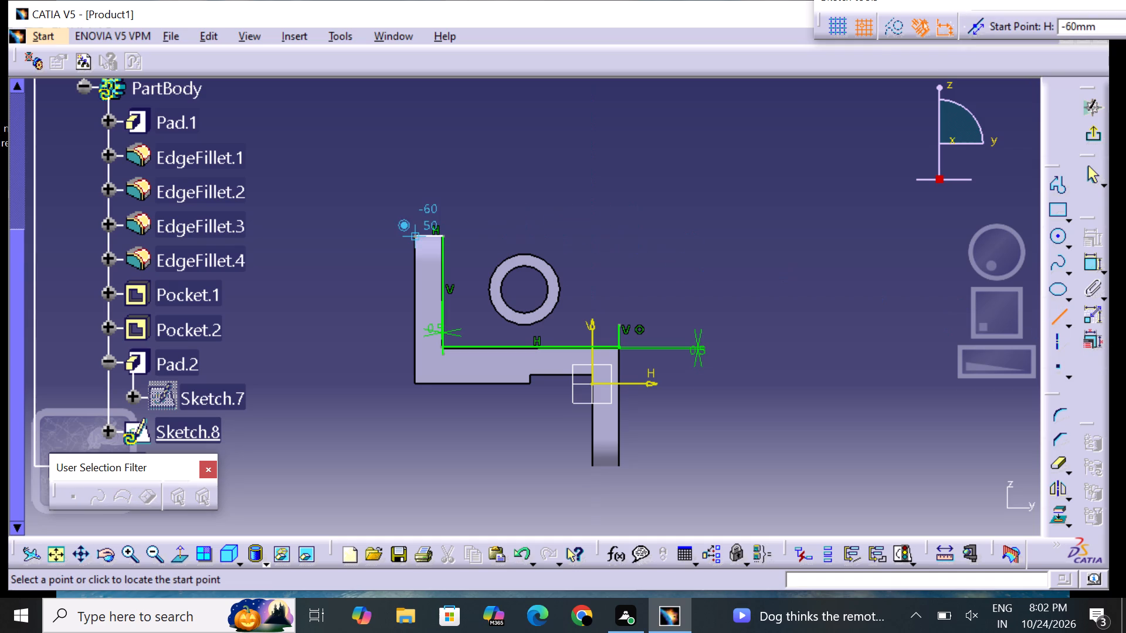
left_click(440, 233)
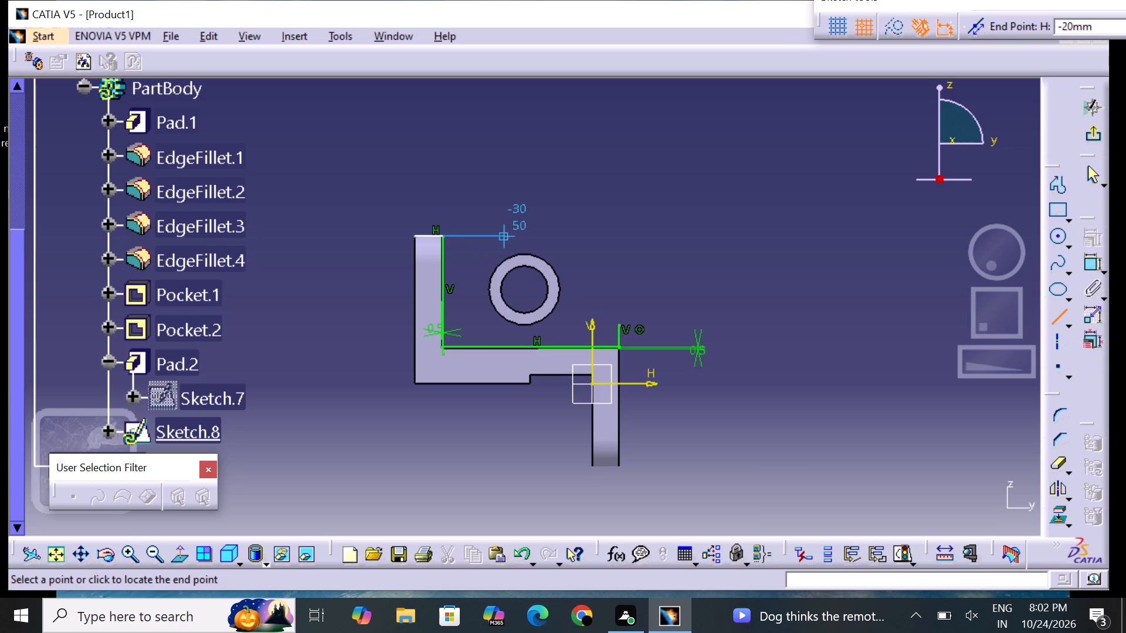
left_click(520, 254)
left_click(555, 241)
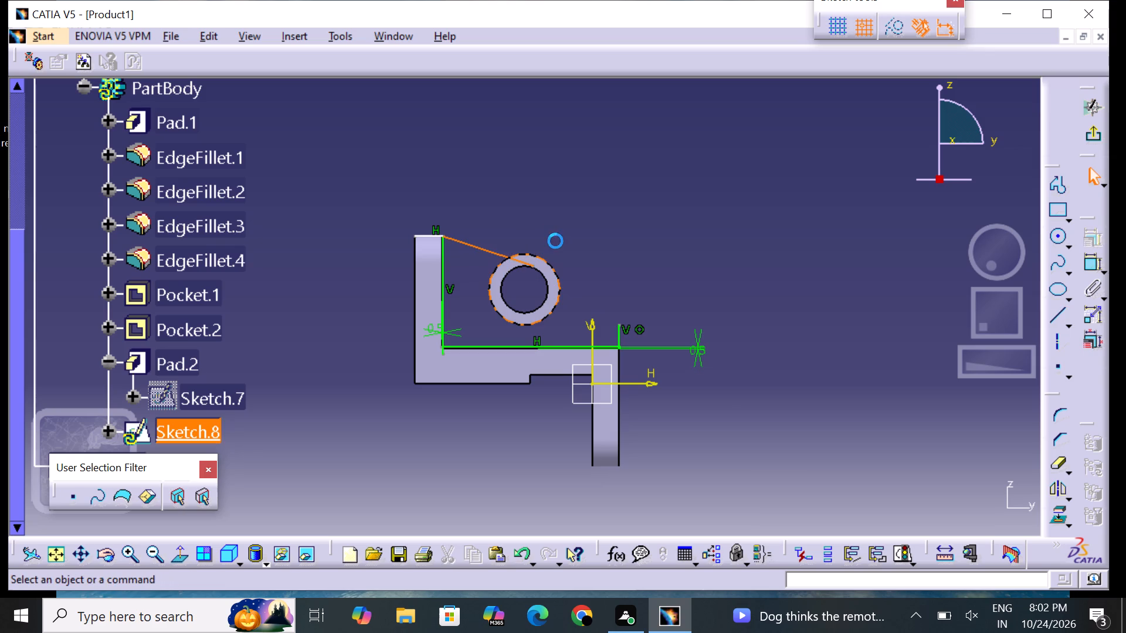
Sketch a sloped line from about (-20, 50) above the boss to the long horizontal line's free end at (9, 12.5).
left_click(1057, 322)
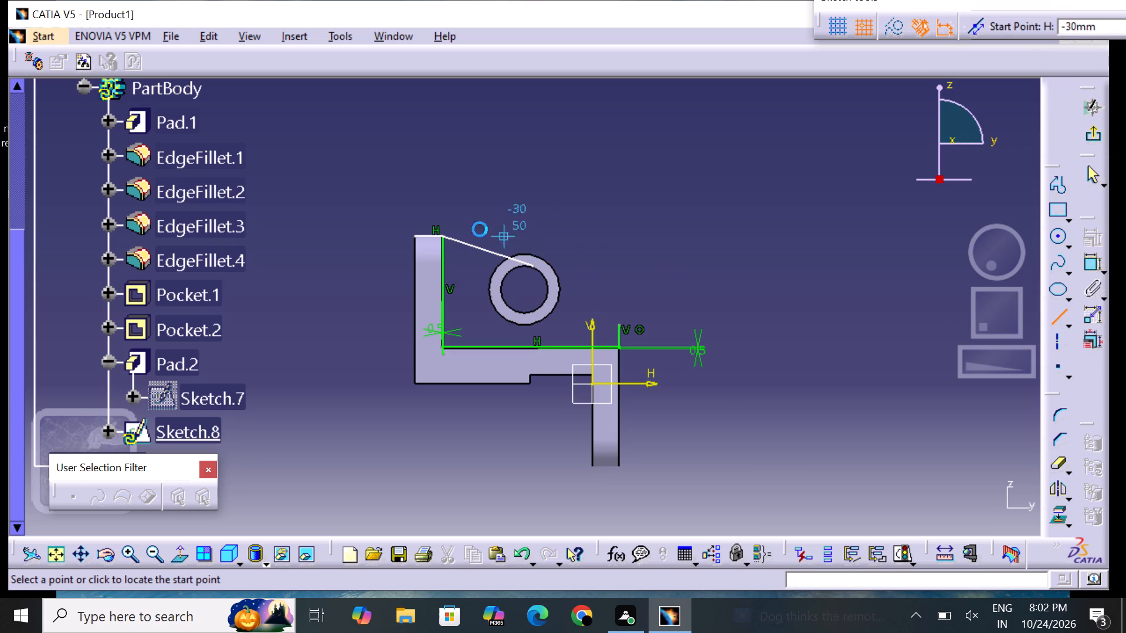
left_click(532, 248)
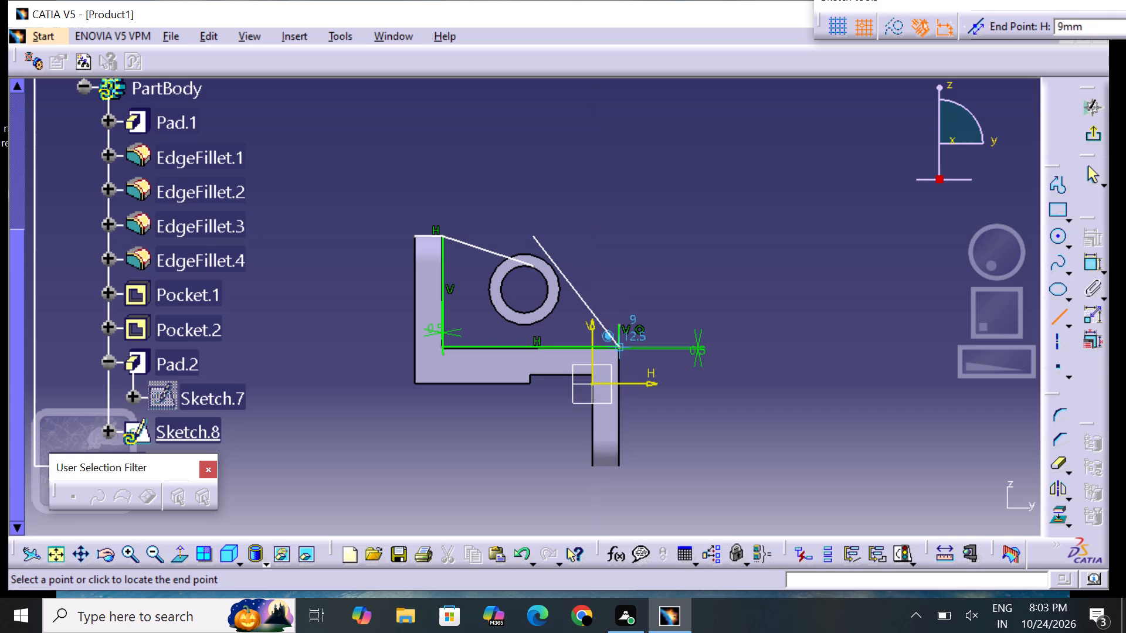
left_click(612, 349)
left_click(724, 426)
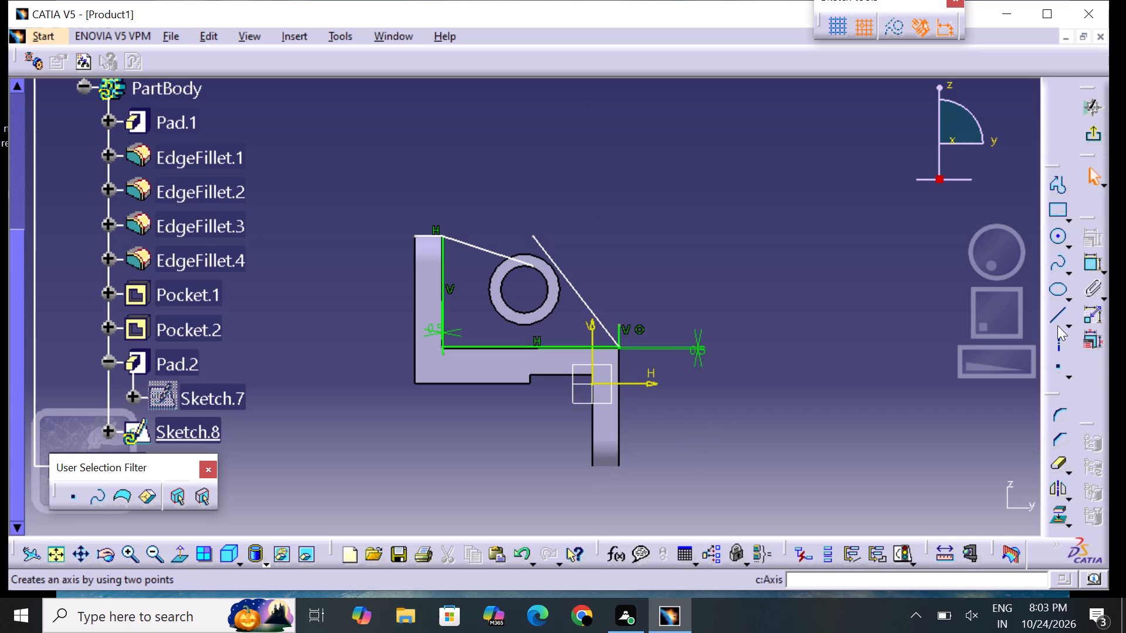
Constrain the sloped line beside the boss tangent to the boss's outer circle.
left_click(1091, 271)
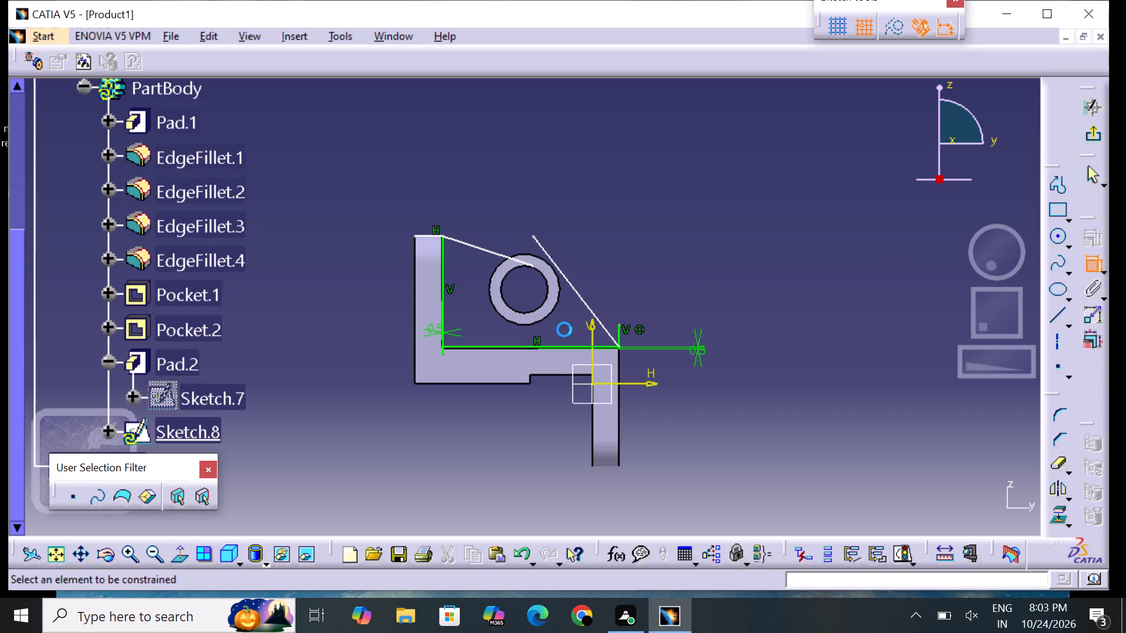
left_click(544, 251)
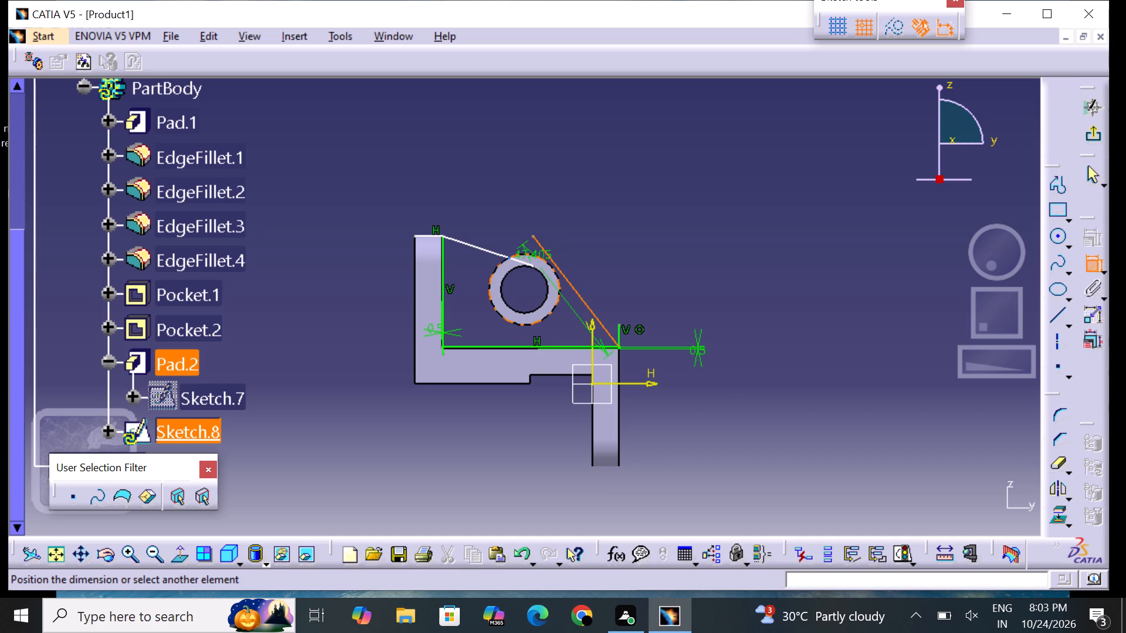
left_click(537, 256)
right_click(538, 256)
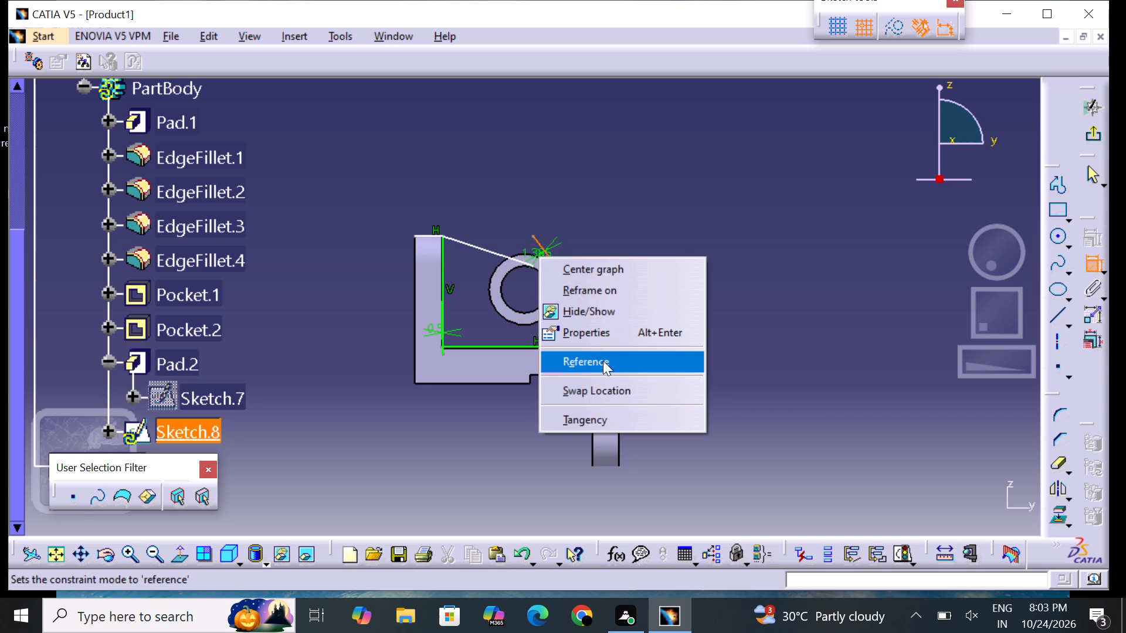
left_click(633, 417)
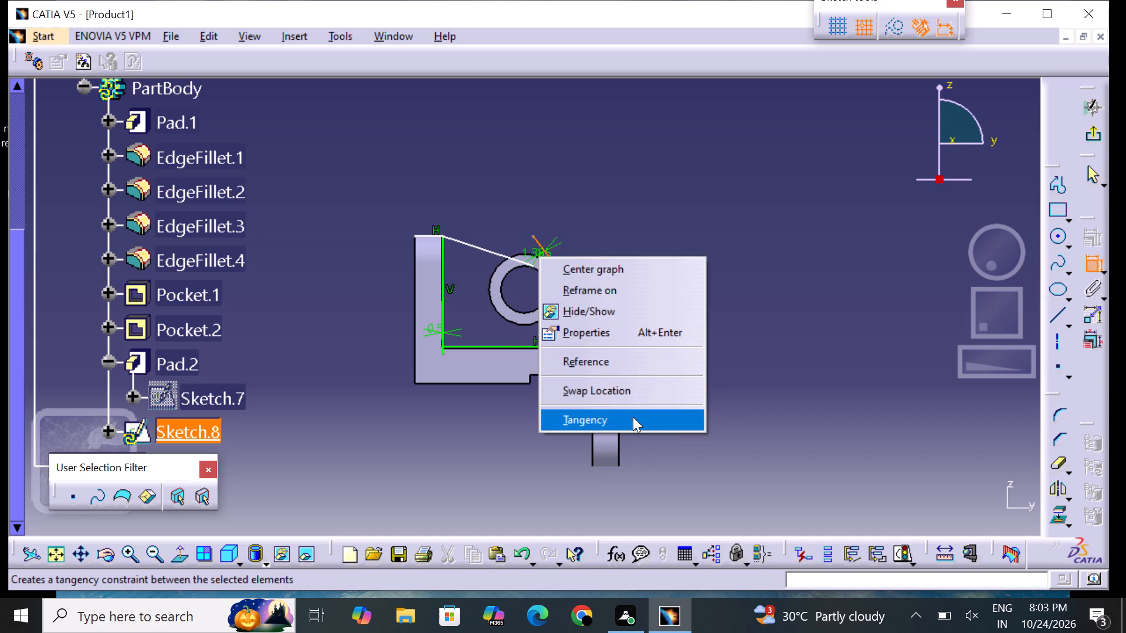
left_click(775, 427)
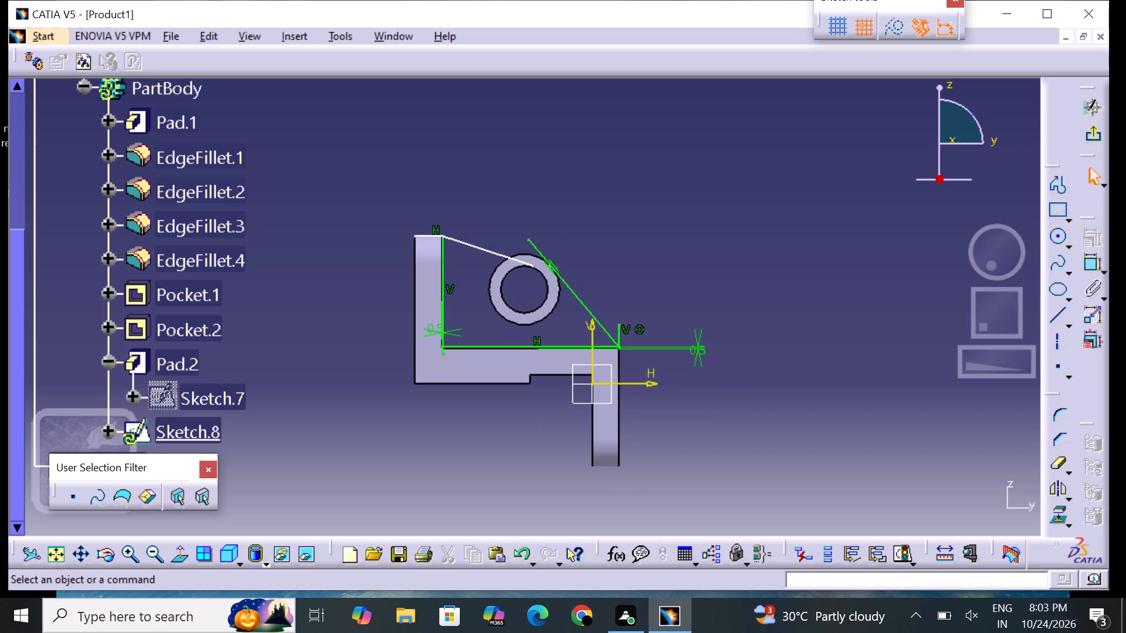
Constrain the upper sloped line tangent to the boss's outer circle.
left_click(1094, 268)
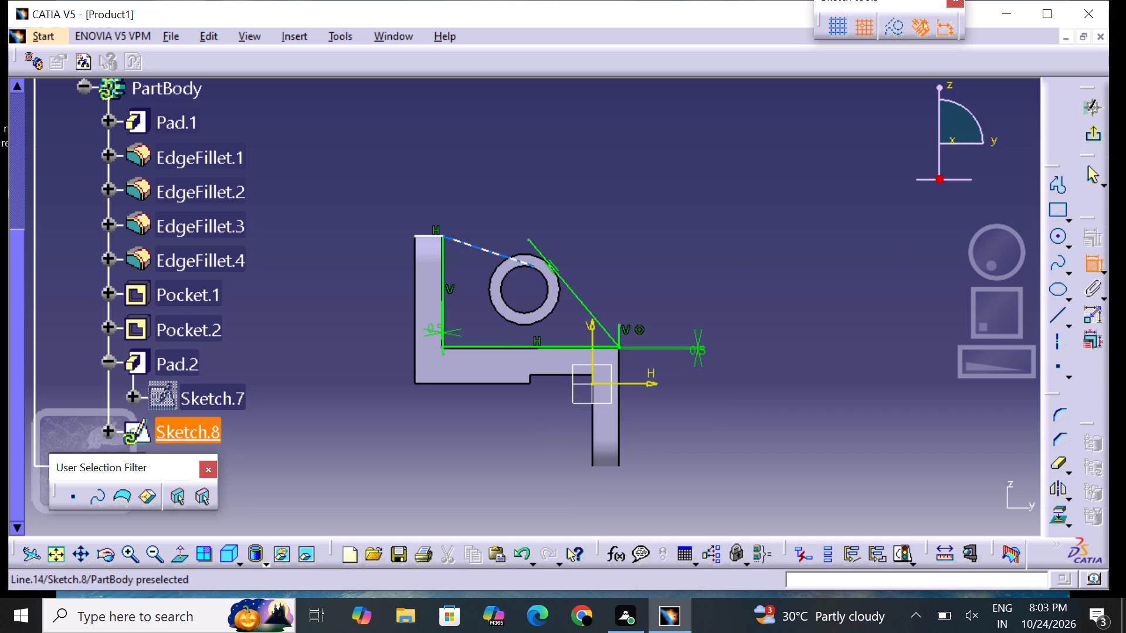
left_click(503, 257)
left_click(535, 255)
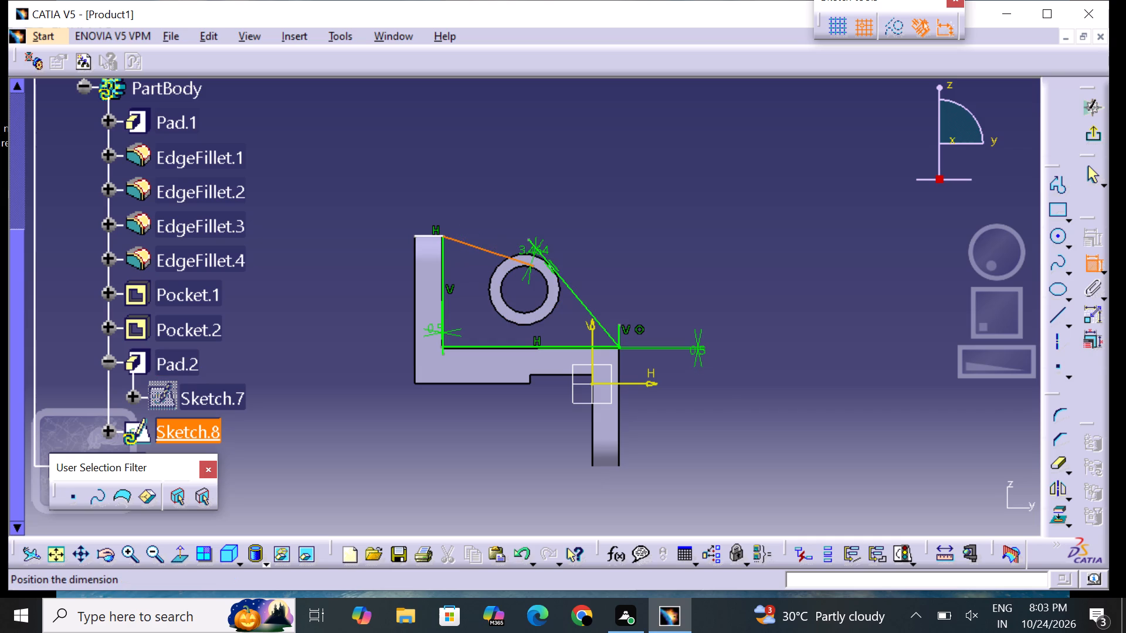
right_click(537, 256)
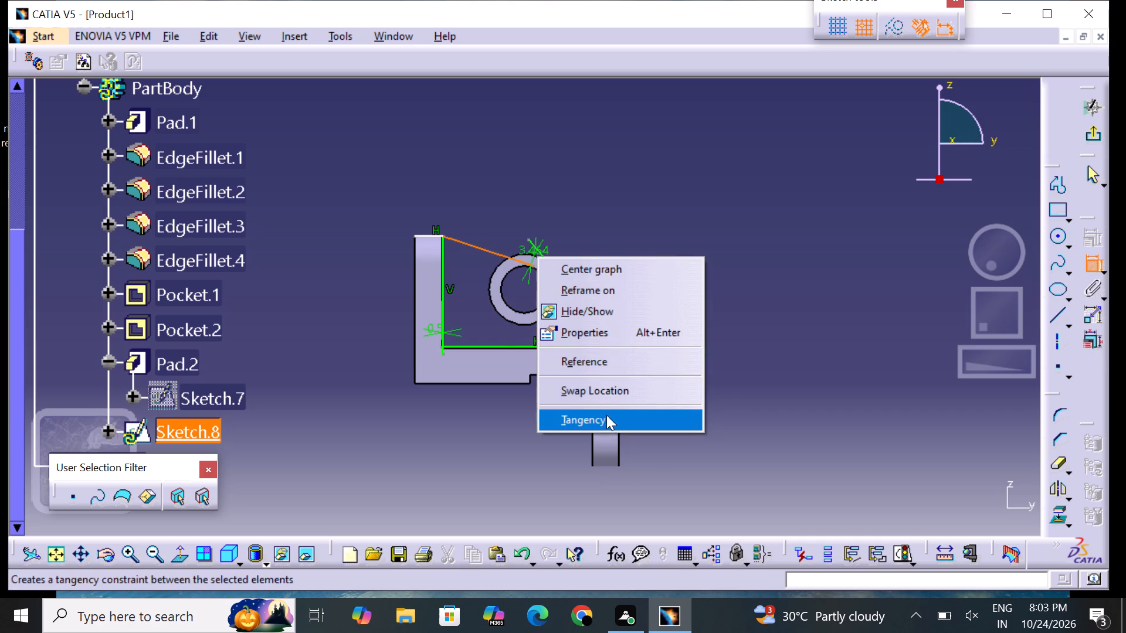
left_click(606, 415)
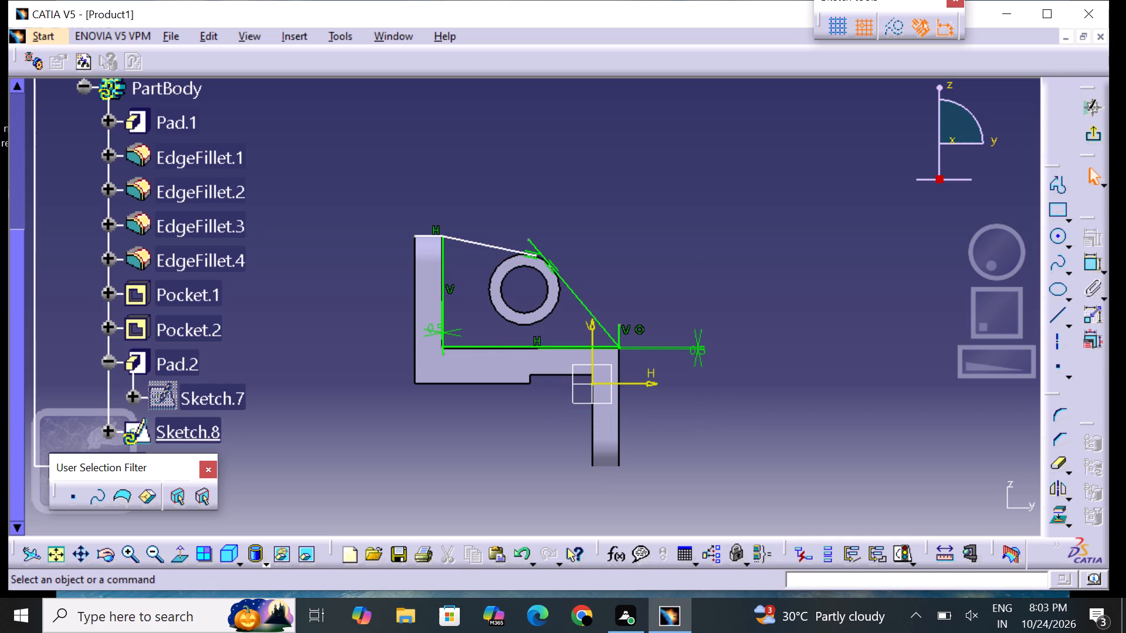
left_click(717, 240)
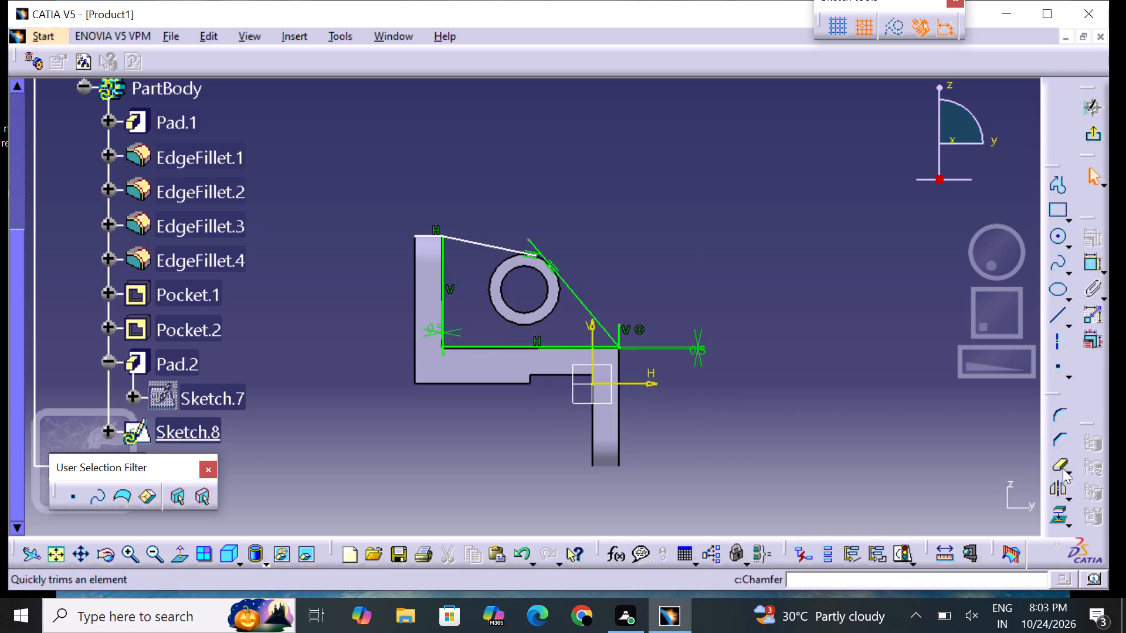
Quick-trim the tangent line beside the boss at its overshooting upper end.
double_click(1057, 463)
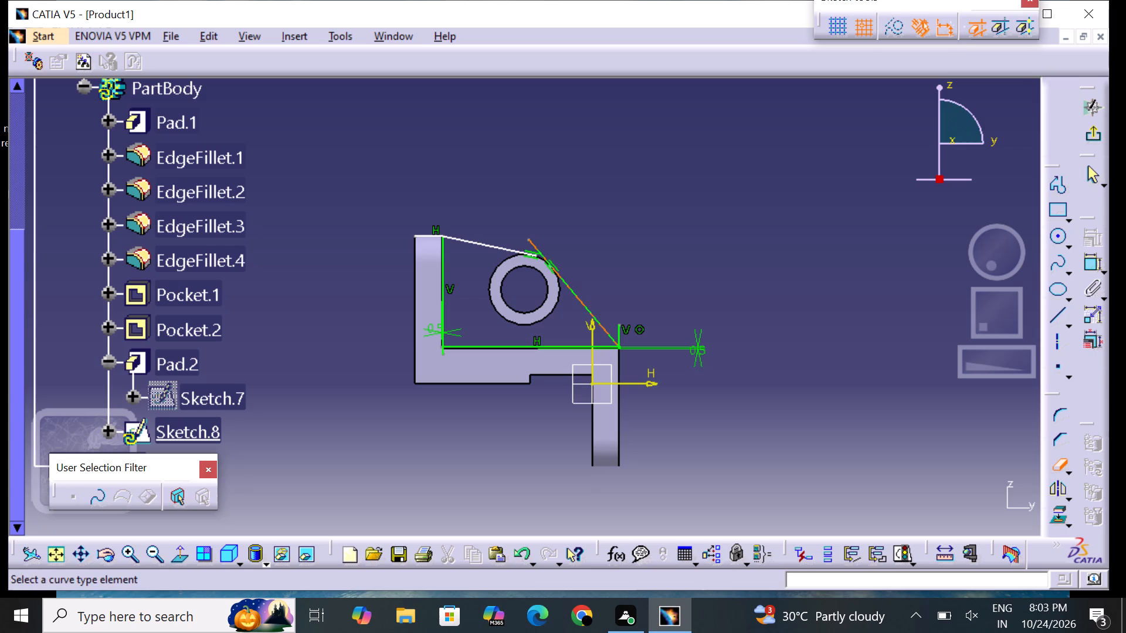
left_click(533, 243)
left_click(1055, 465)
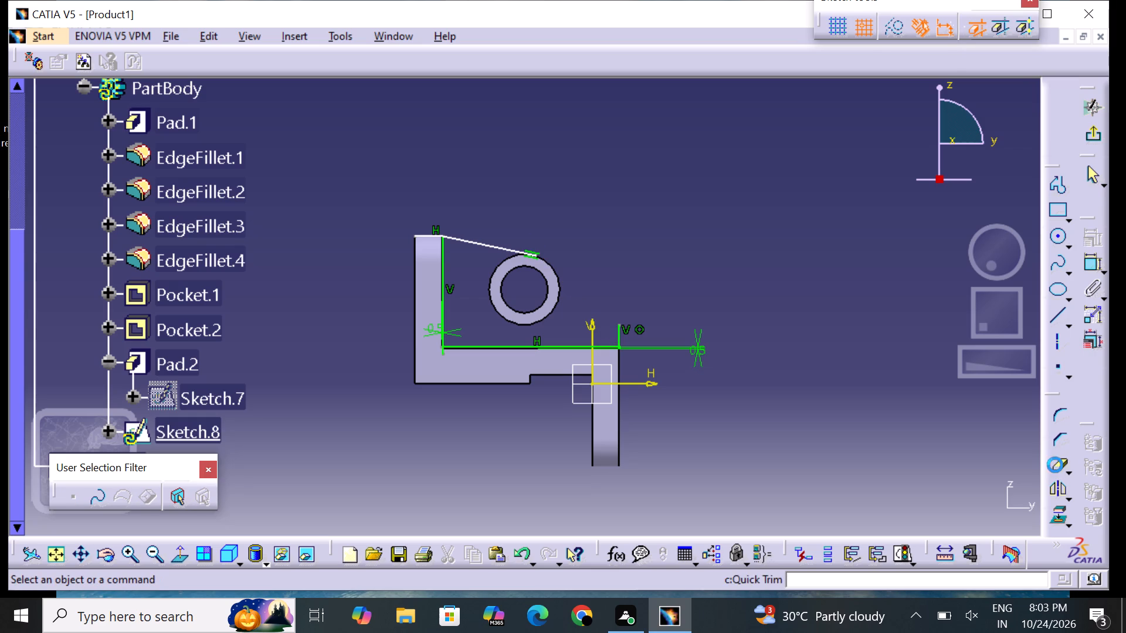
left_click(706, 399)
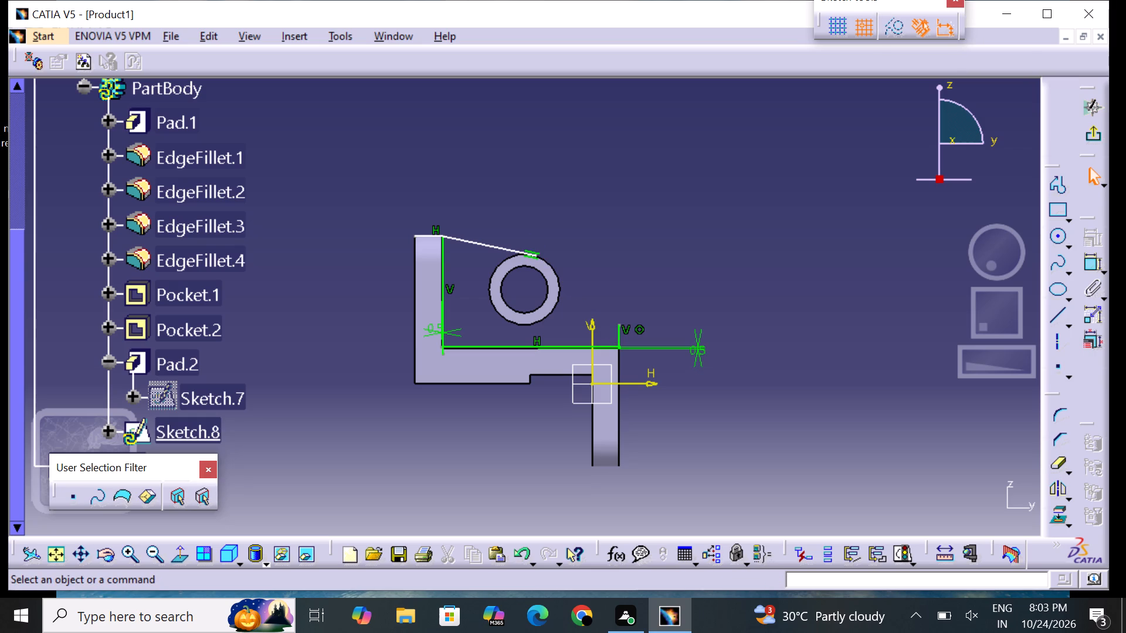
Sketch a line from the upper sloped line's end at about (-19.08, 43.44) to (9, 12.5), and exit the sketch.
left_click(1049, 319)
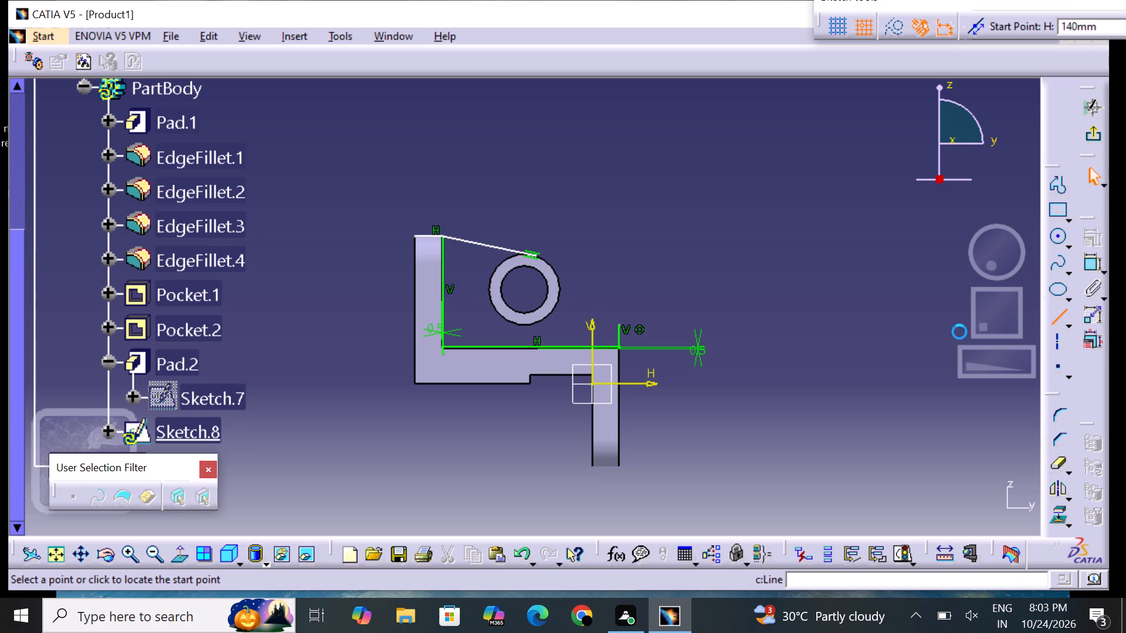
left_click(542, 253)
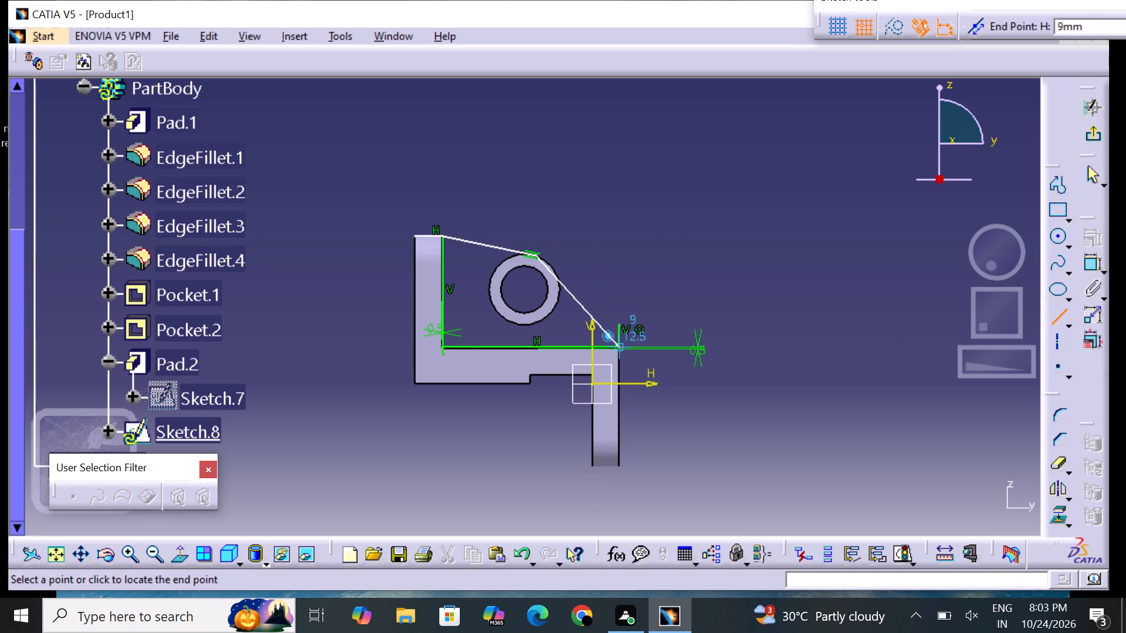
left_click(619, 349)
left_click(802, 500)
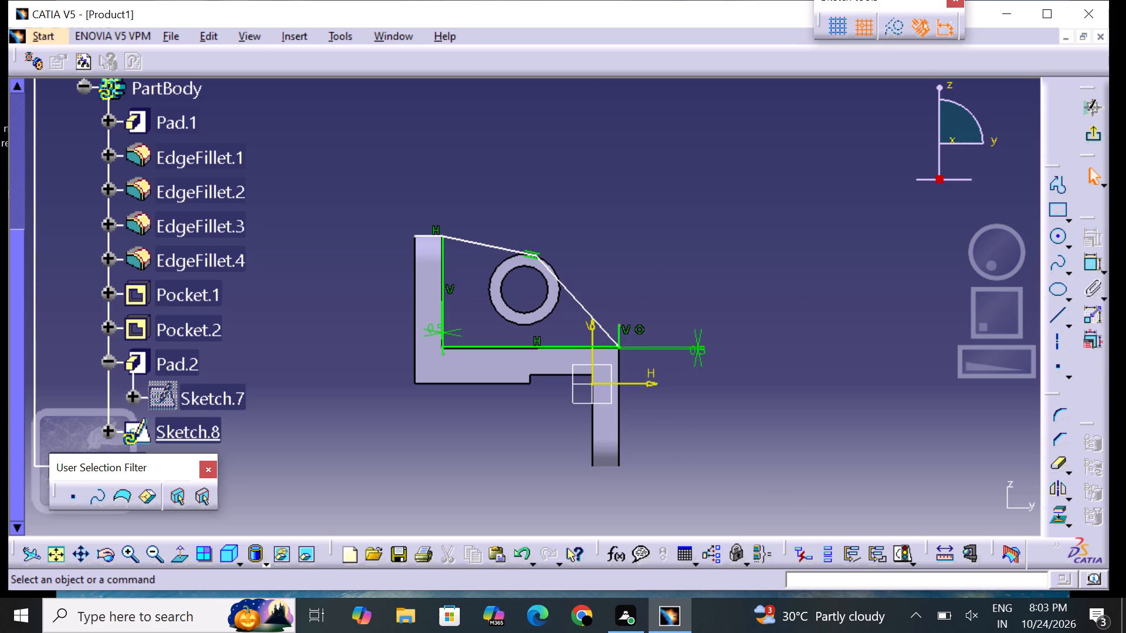
key("Escape")
key("Escape")
key("Escape")
left_click(1089, 134)
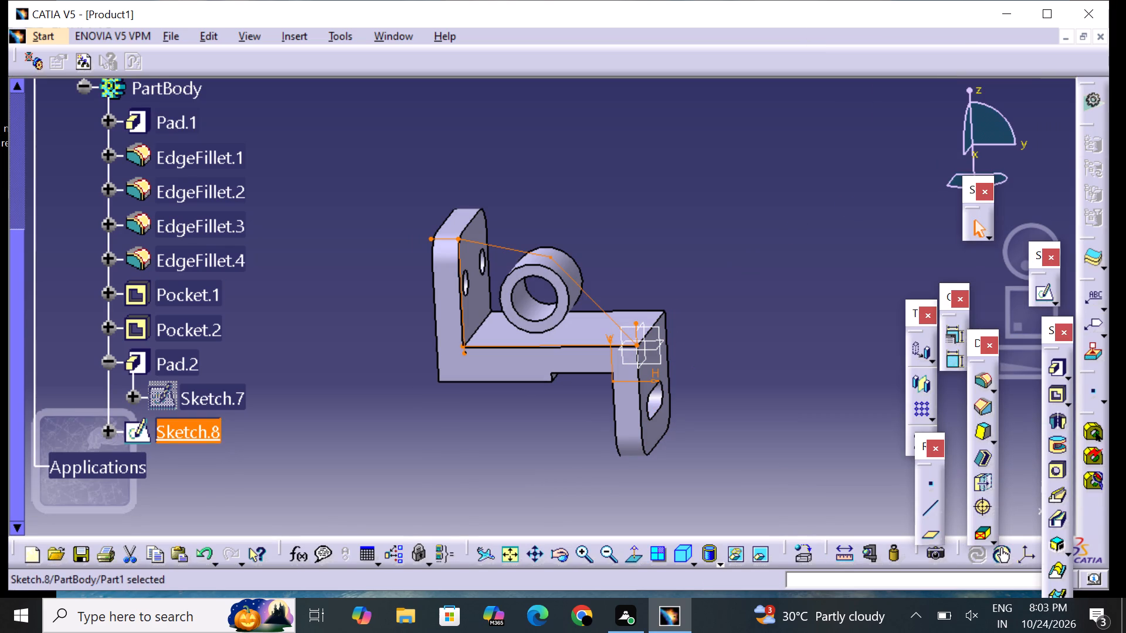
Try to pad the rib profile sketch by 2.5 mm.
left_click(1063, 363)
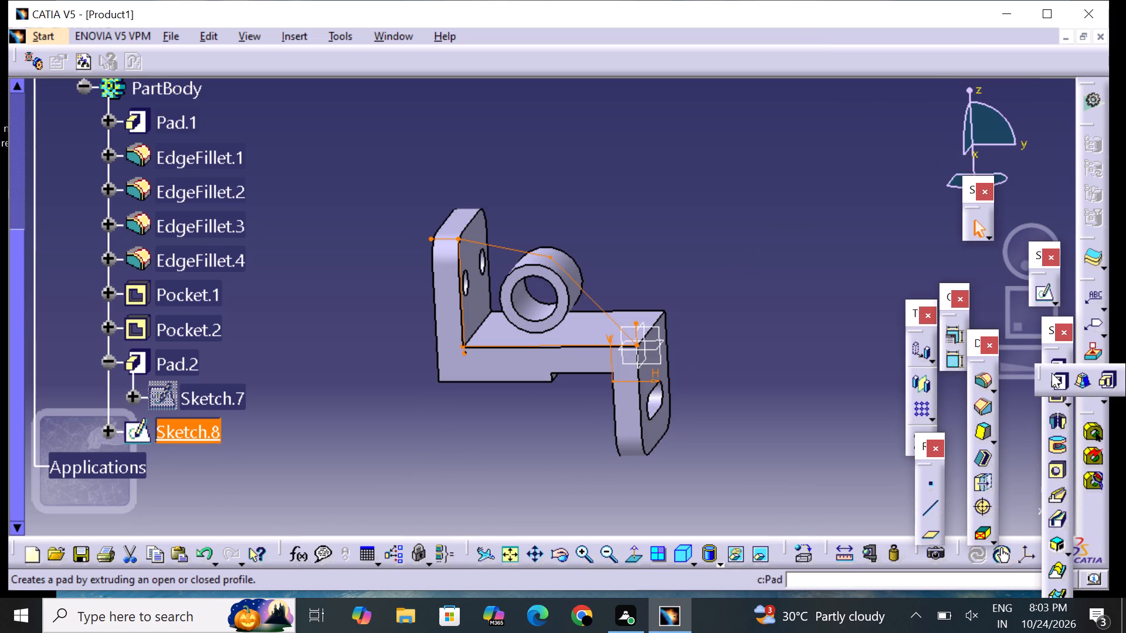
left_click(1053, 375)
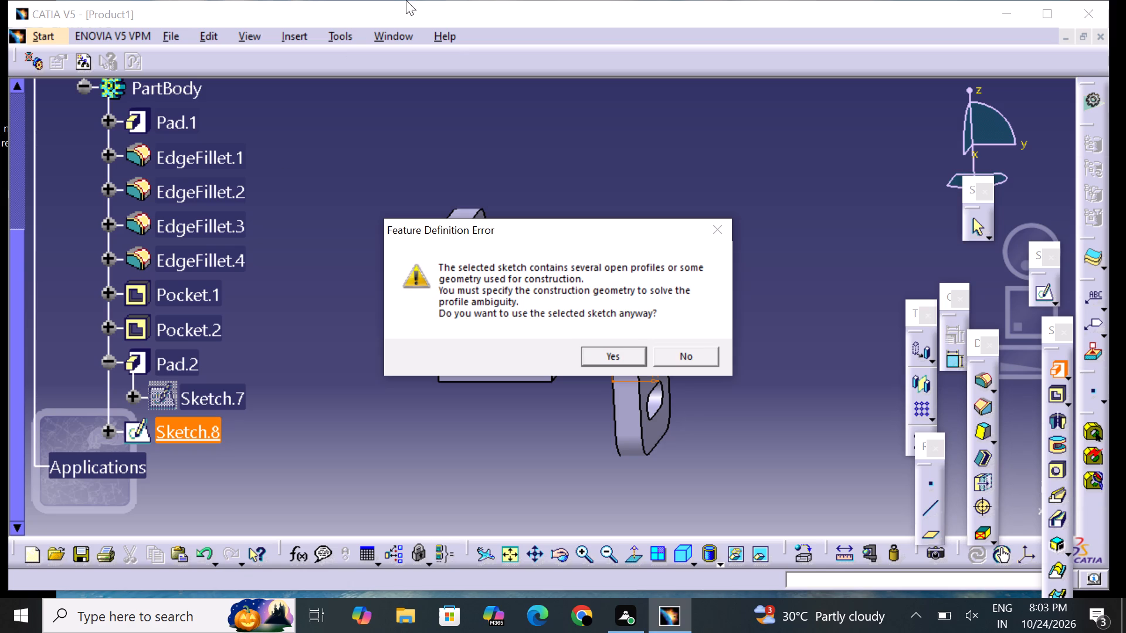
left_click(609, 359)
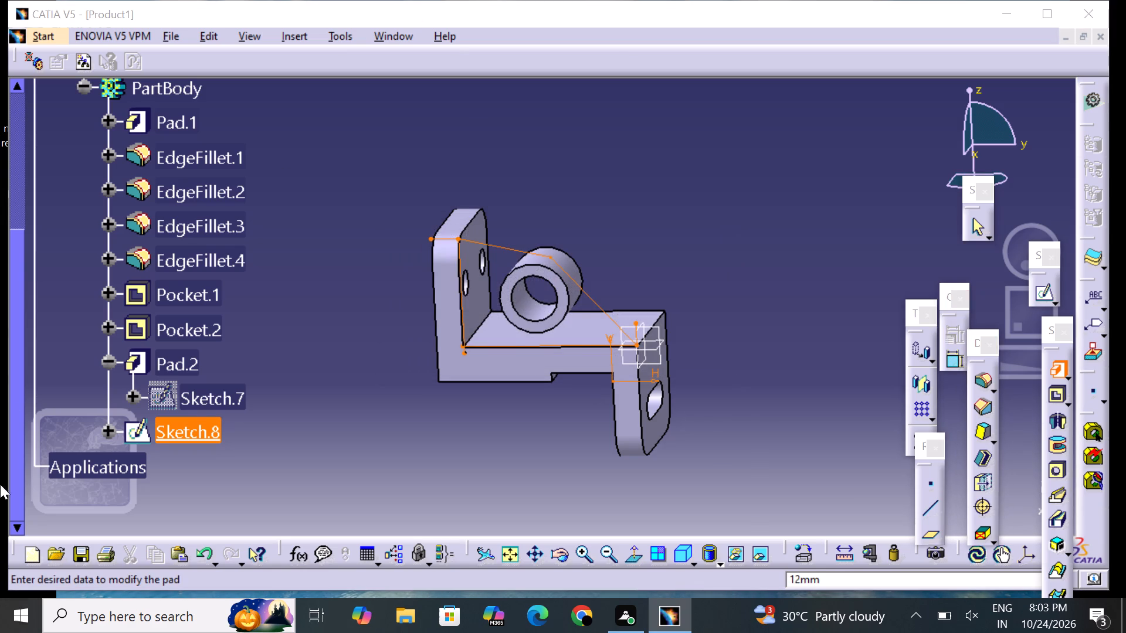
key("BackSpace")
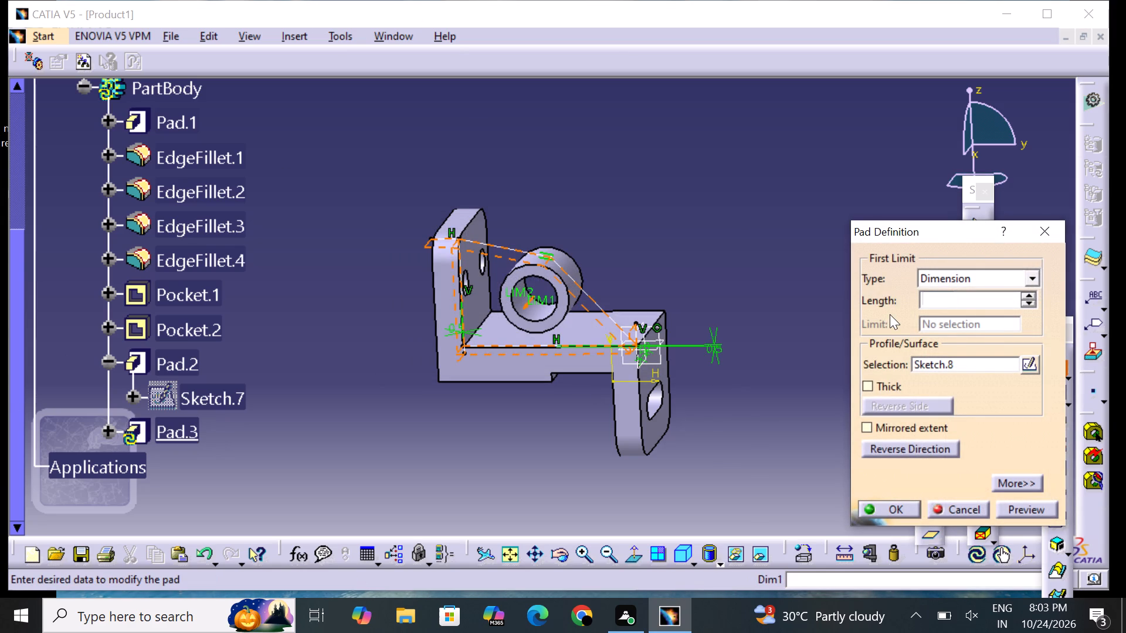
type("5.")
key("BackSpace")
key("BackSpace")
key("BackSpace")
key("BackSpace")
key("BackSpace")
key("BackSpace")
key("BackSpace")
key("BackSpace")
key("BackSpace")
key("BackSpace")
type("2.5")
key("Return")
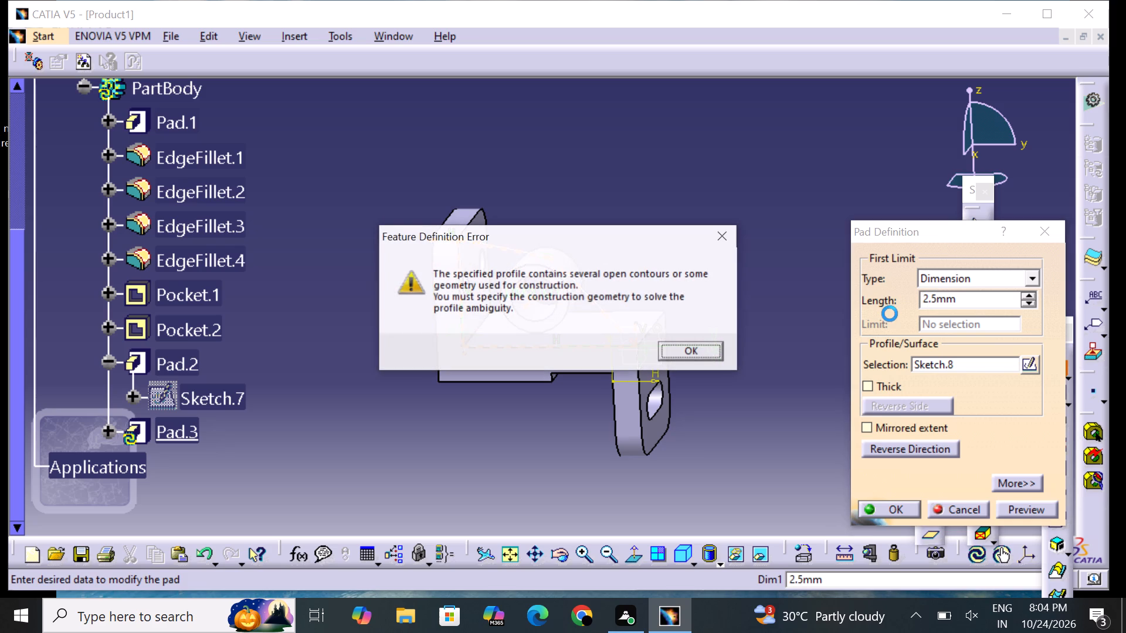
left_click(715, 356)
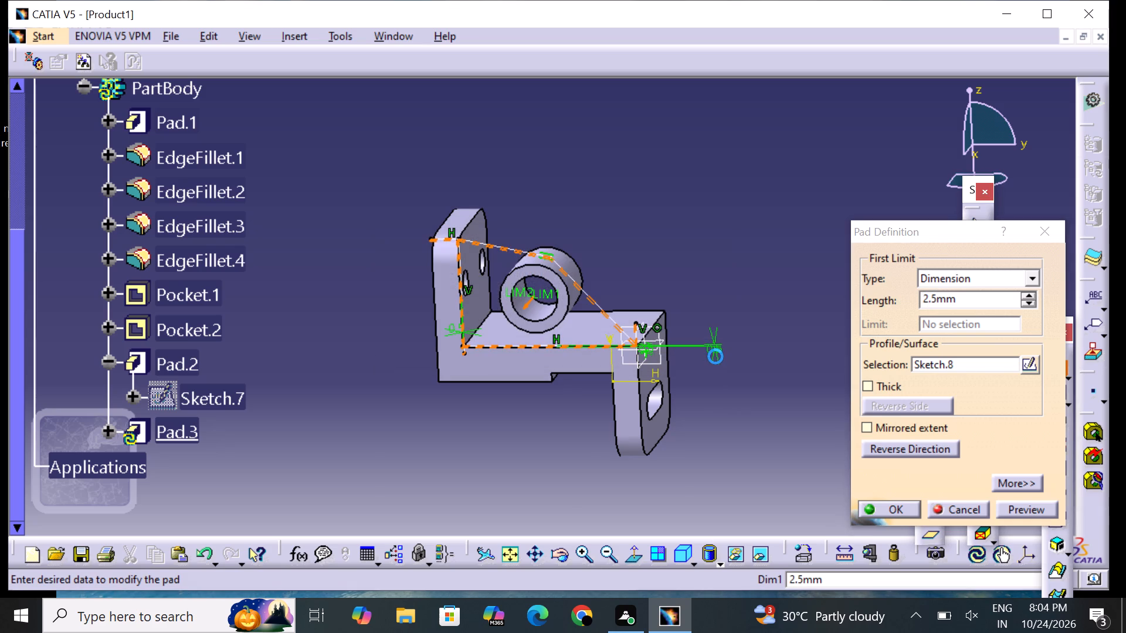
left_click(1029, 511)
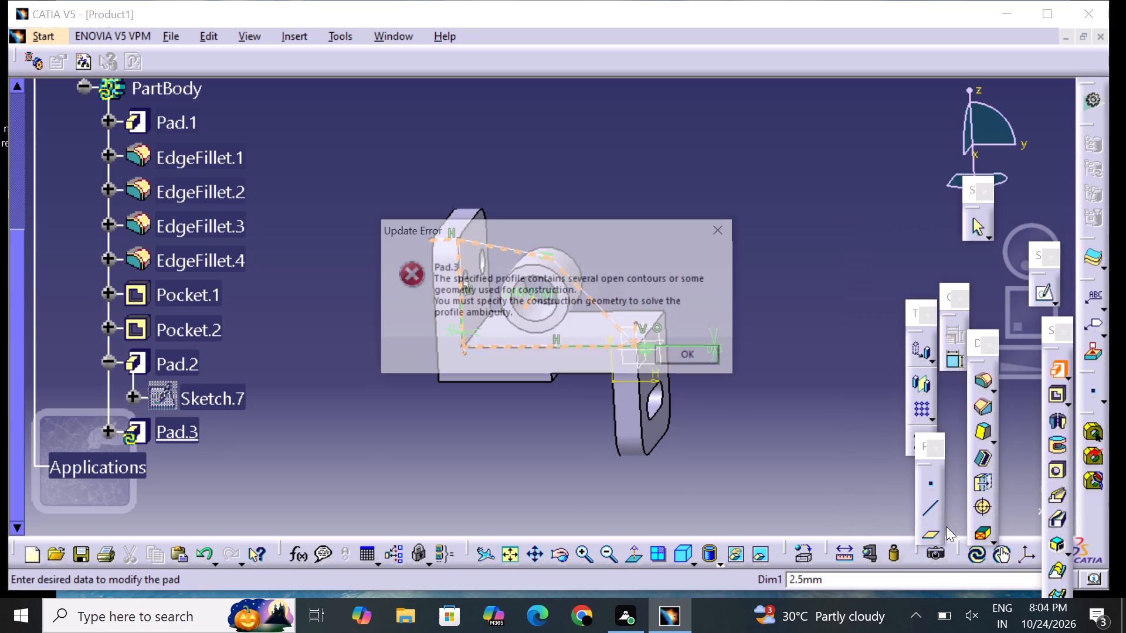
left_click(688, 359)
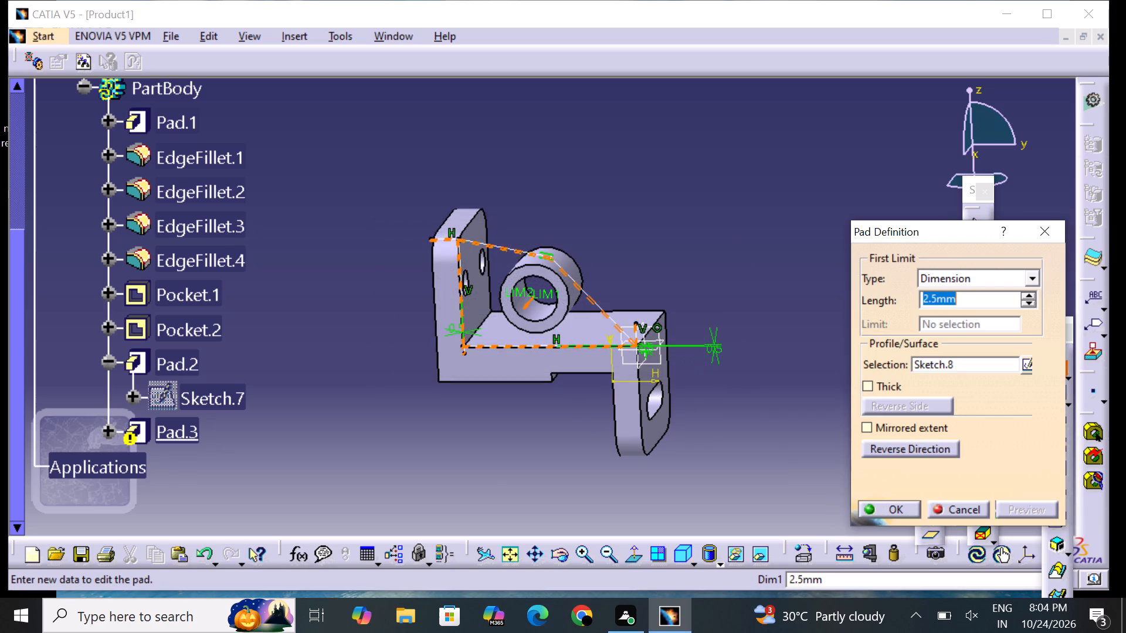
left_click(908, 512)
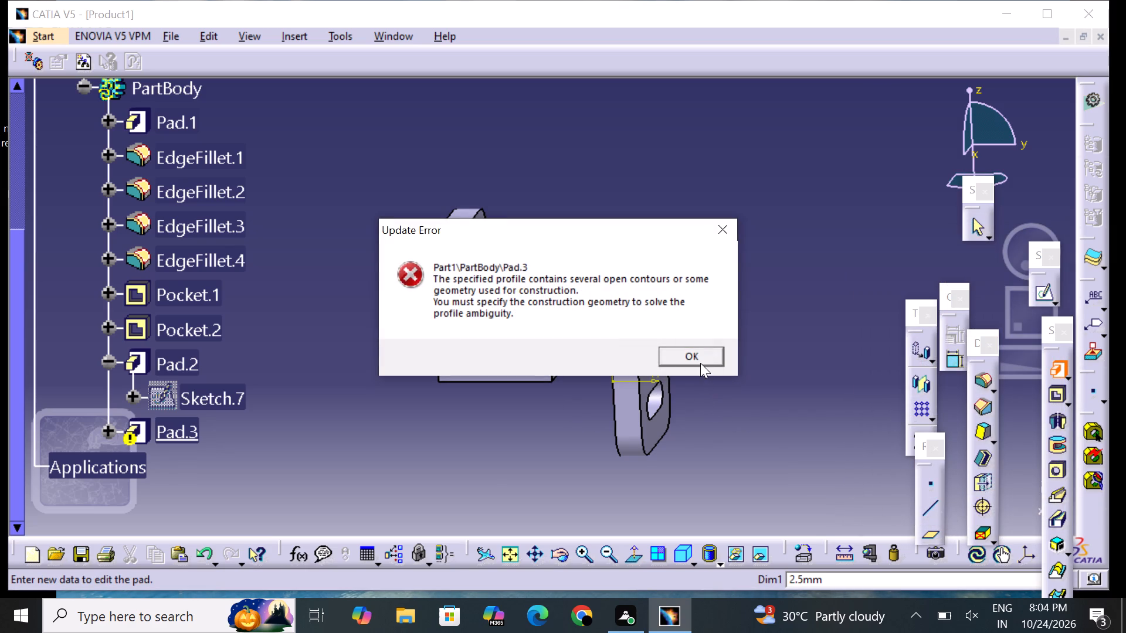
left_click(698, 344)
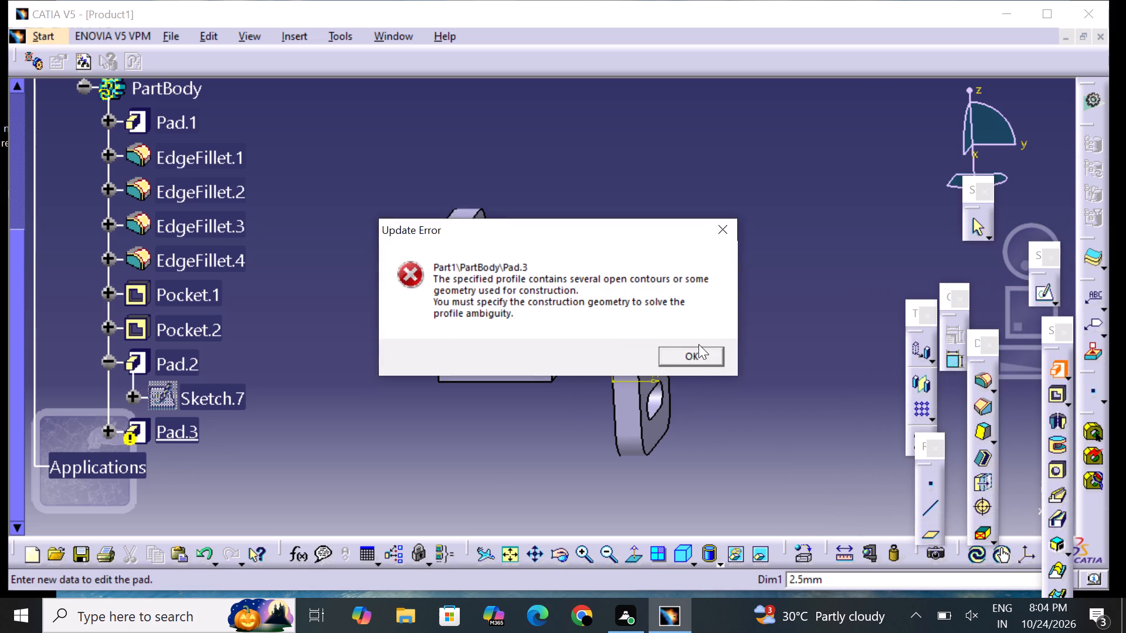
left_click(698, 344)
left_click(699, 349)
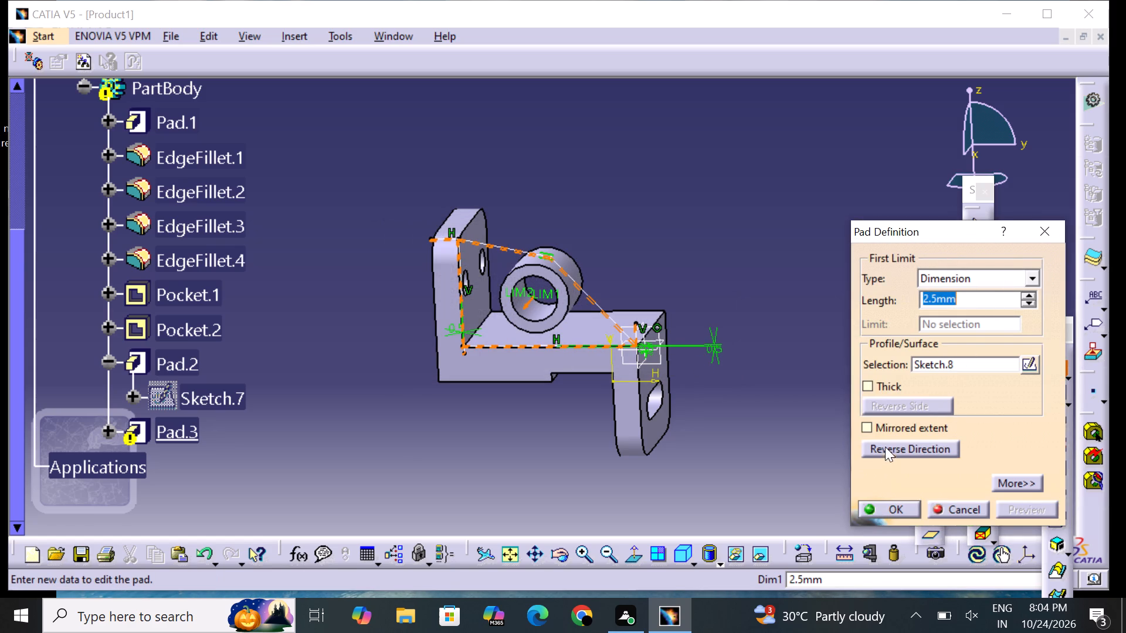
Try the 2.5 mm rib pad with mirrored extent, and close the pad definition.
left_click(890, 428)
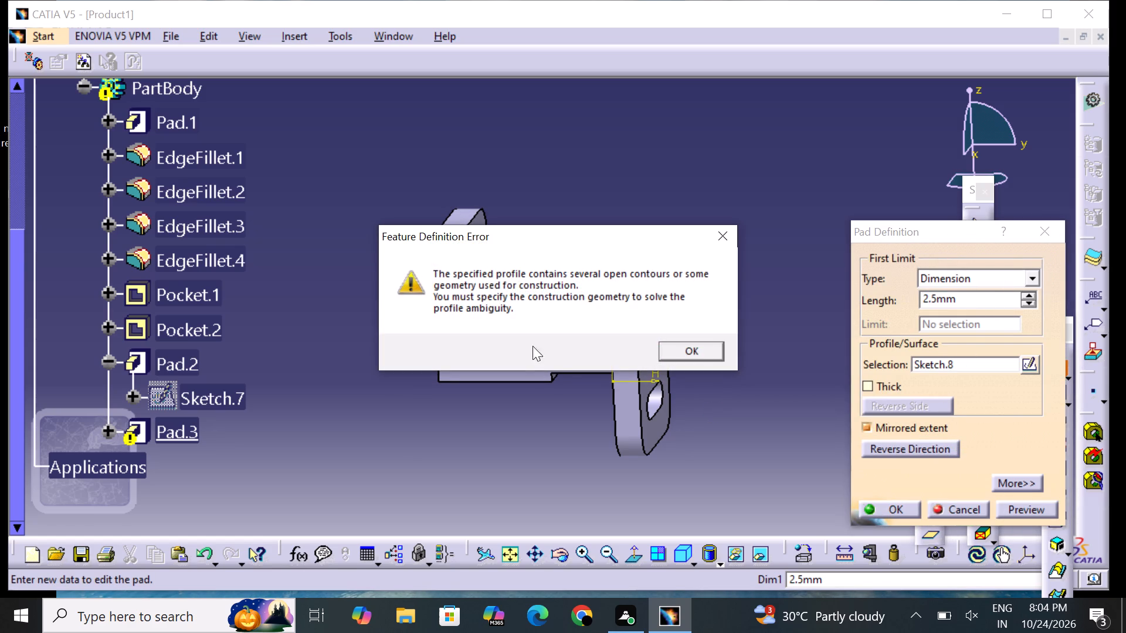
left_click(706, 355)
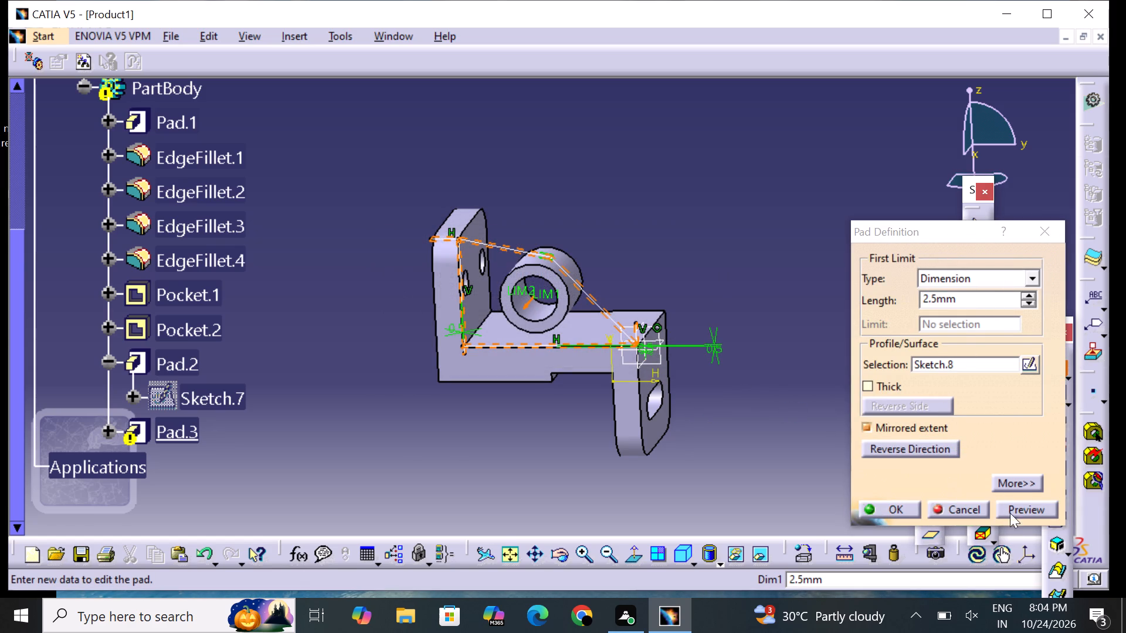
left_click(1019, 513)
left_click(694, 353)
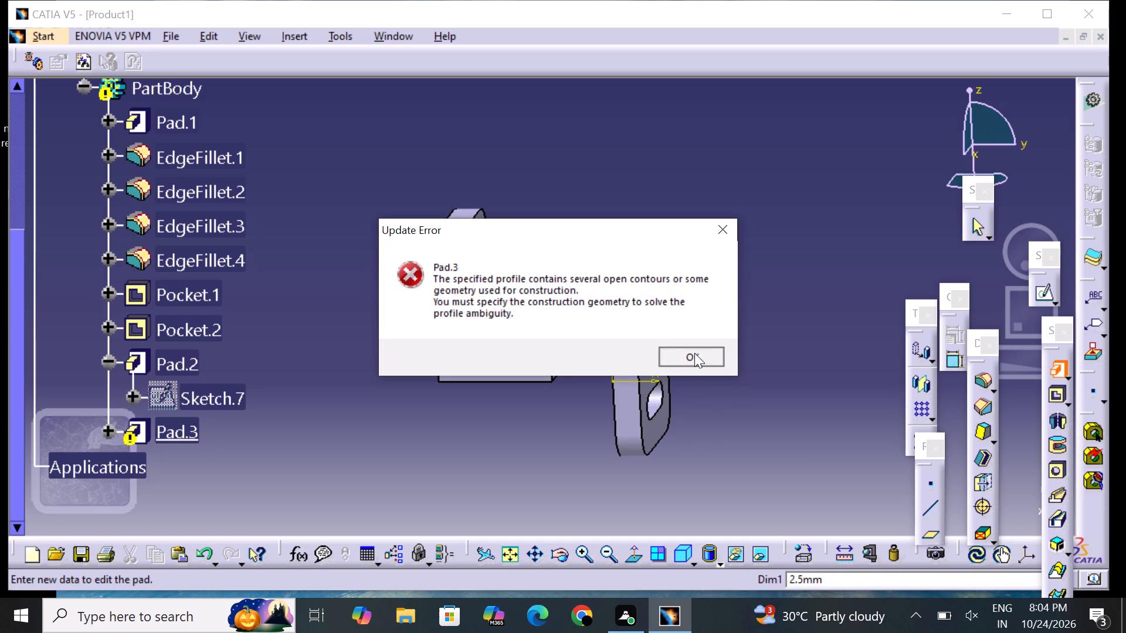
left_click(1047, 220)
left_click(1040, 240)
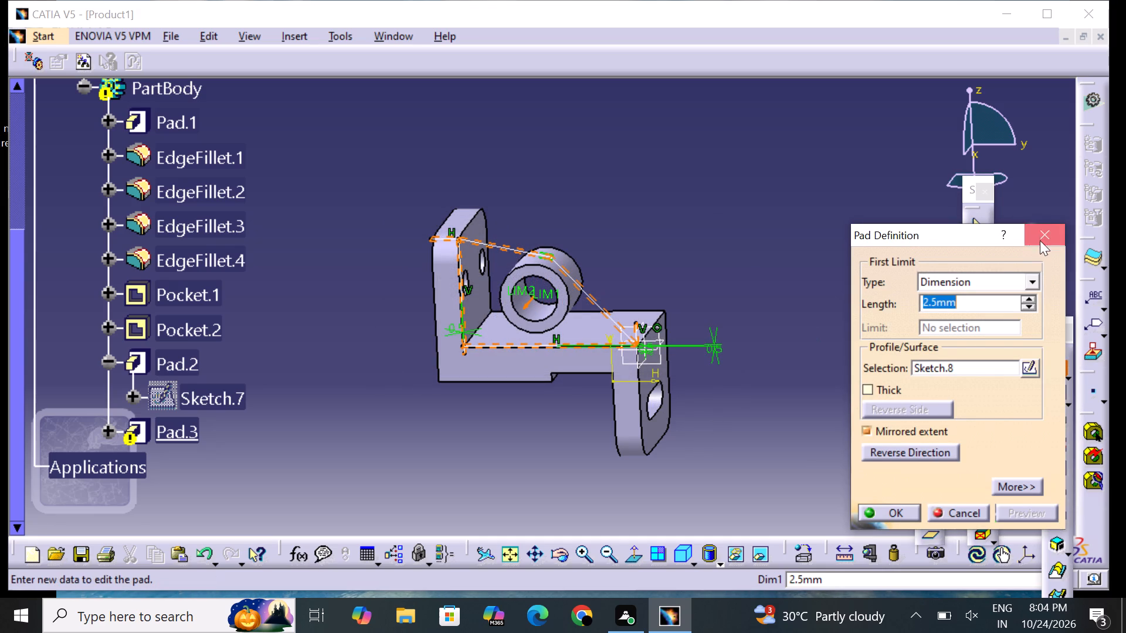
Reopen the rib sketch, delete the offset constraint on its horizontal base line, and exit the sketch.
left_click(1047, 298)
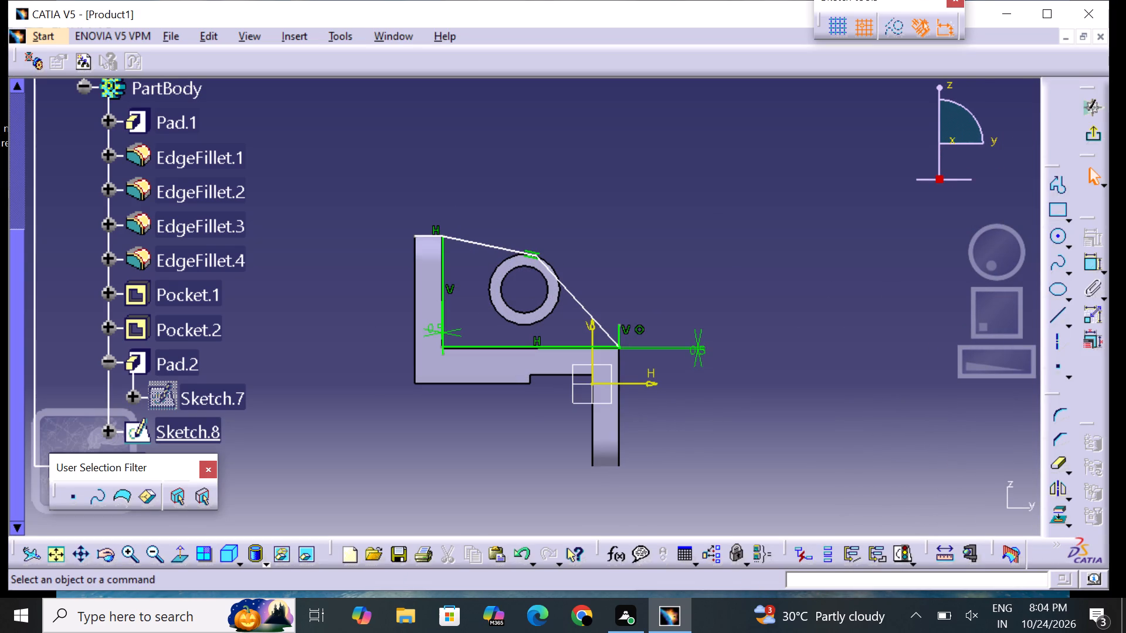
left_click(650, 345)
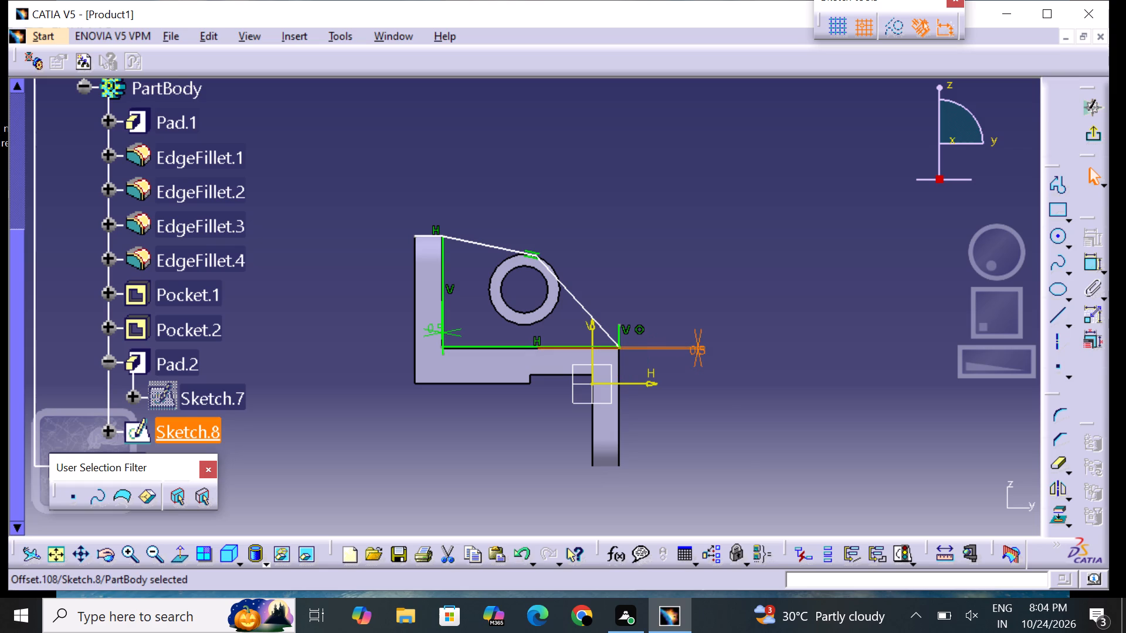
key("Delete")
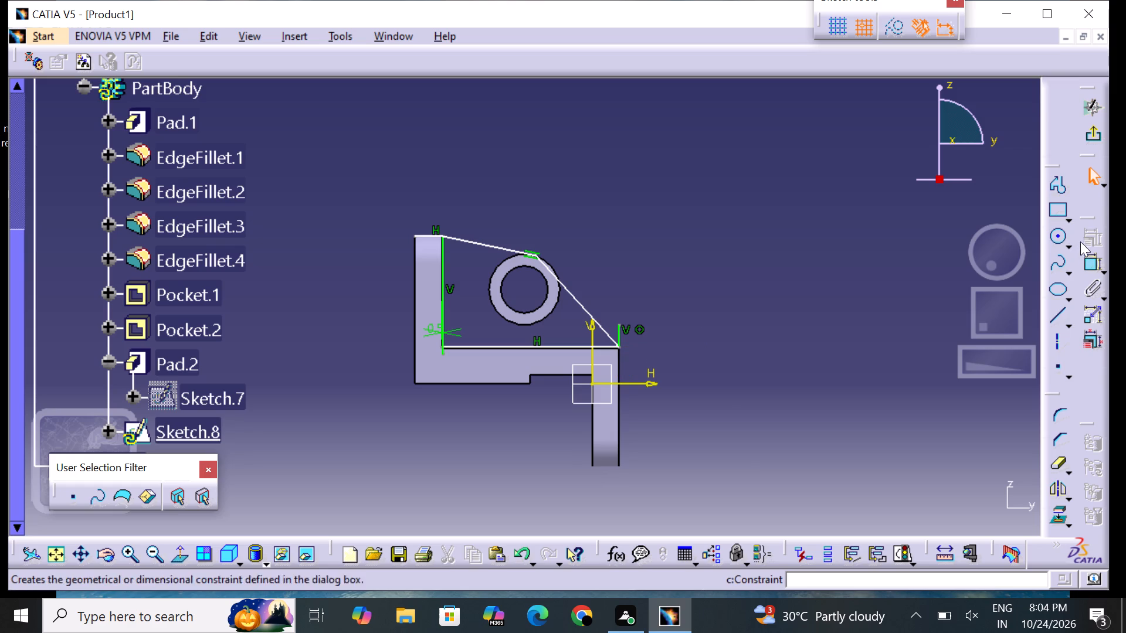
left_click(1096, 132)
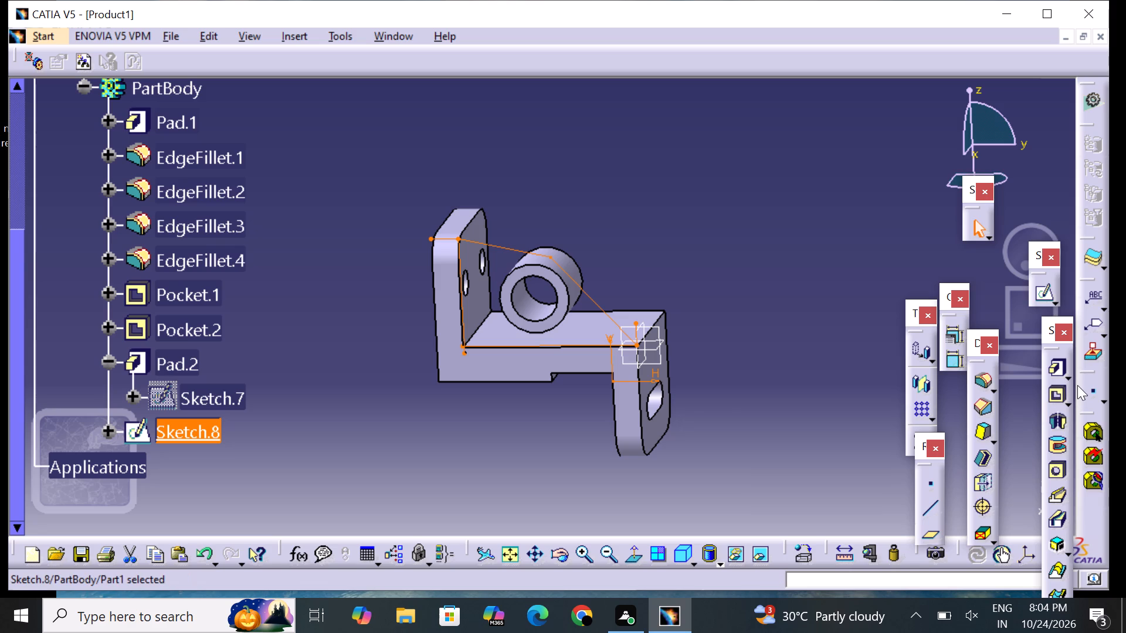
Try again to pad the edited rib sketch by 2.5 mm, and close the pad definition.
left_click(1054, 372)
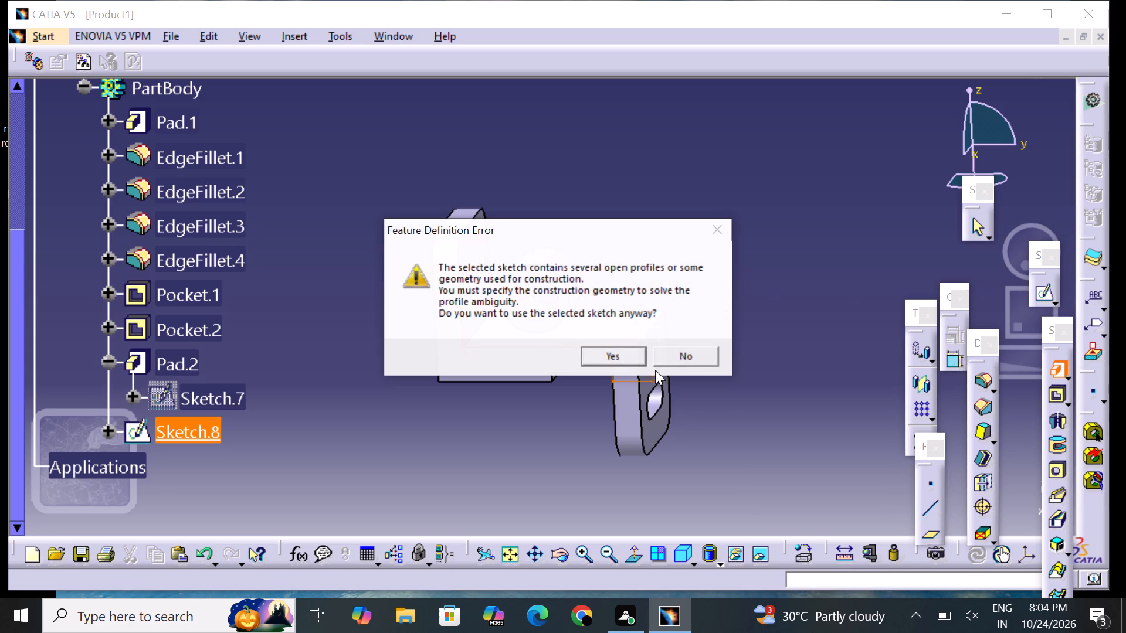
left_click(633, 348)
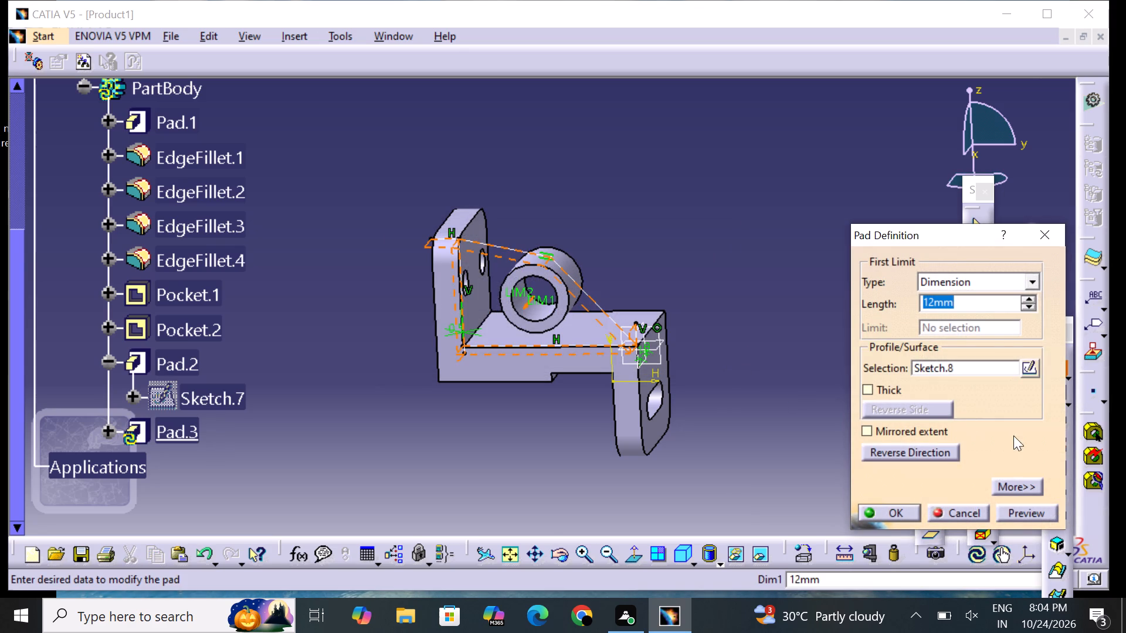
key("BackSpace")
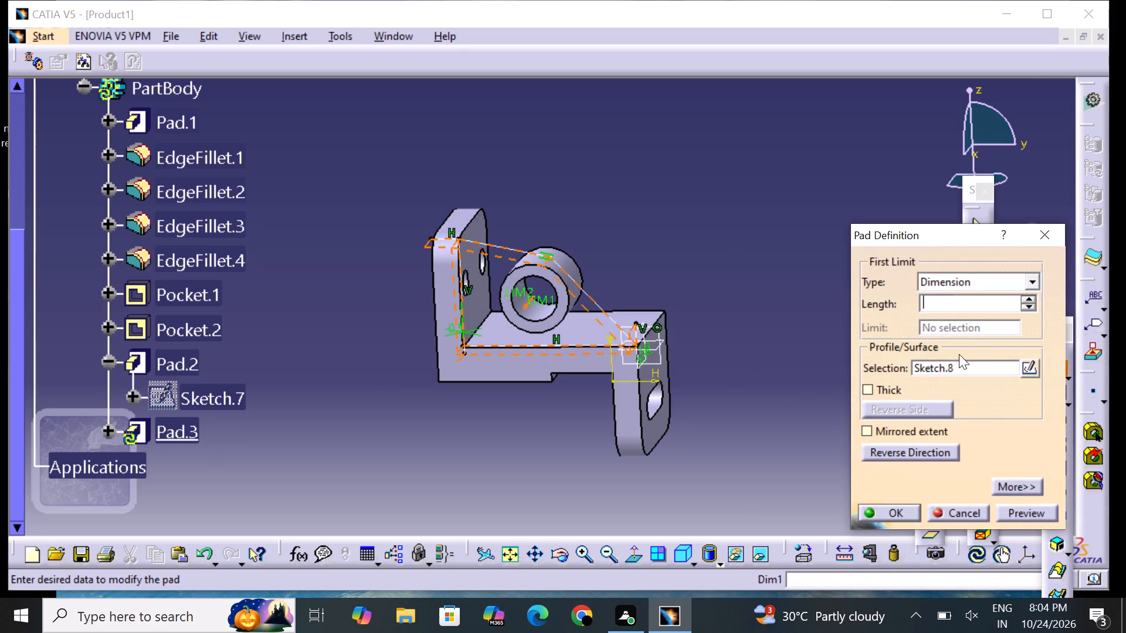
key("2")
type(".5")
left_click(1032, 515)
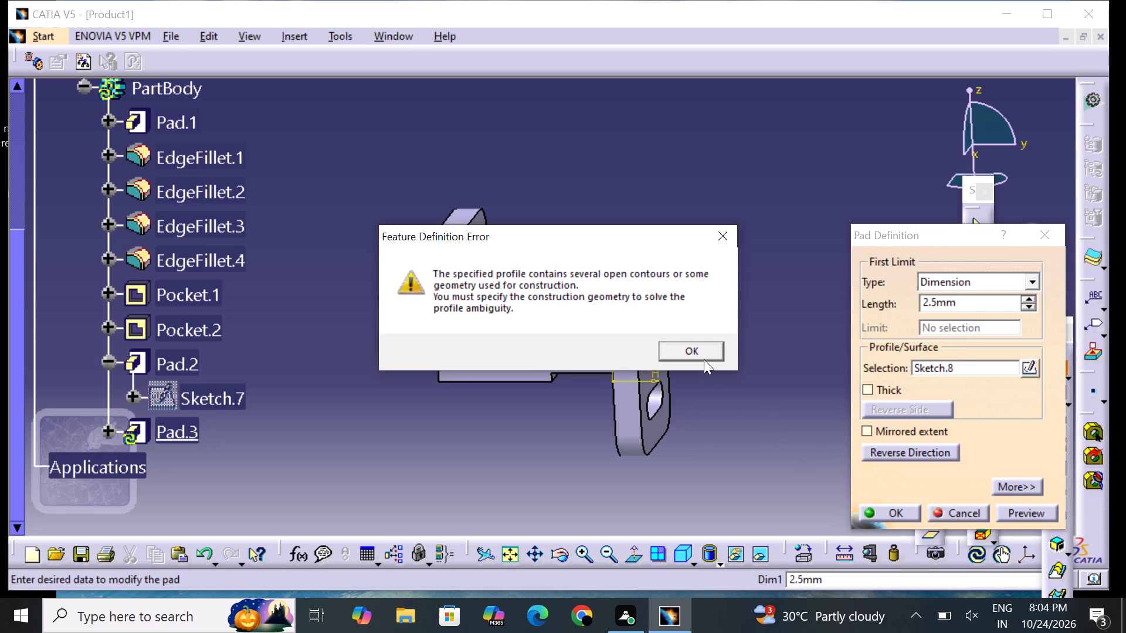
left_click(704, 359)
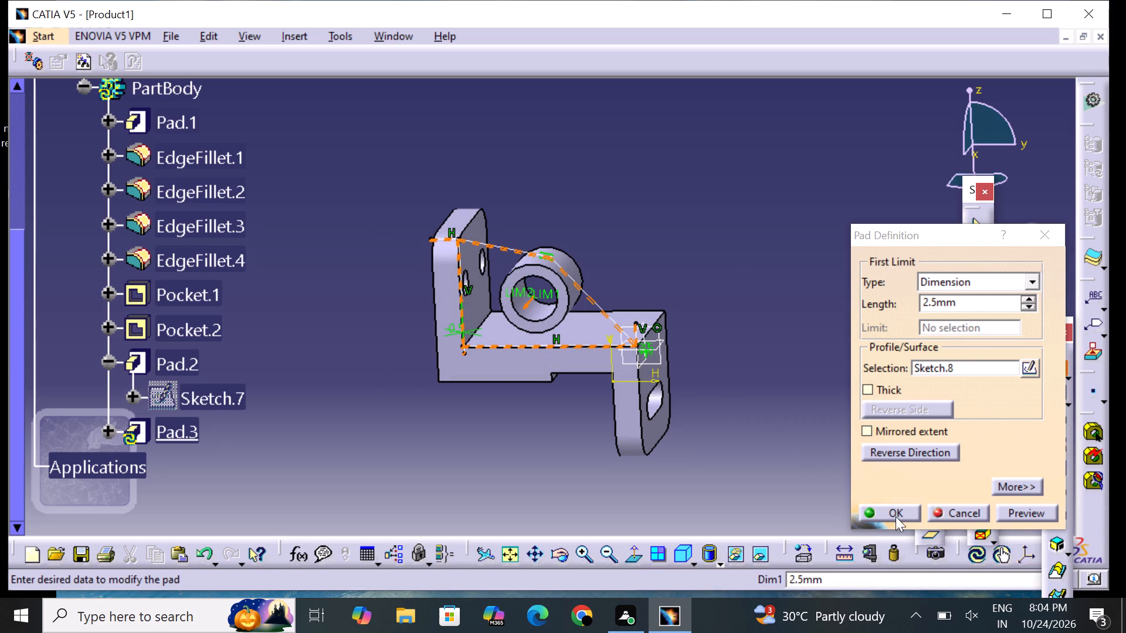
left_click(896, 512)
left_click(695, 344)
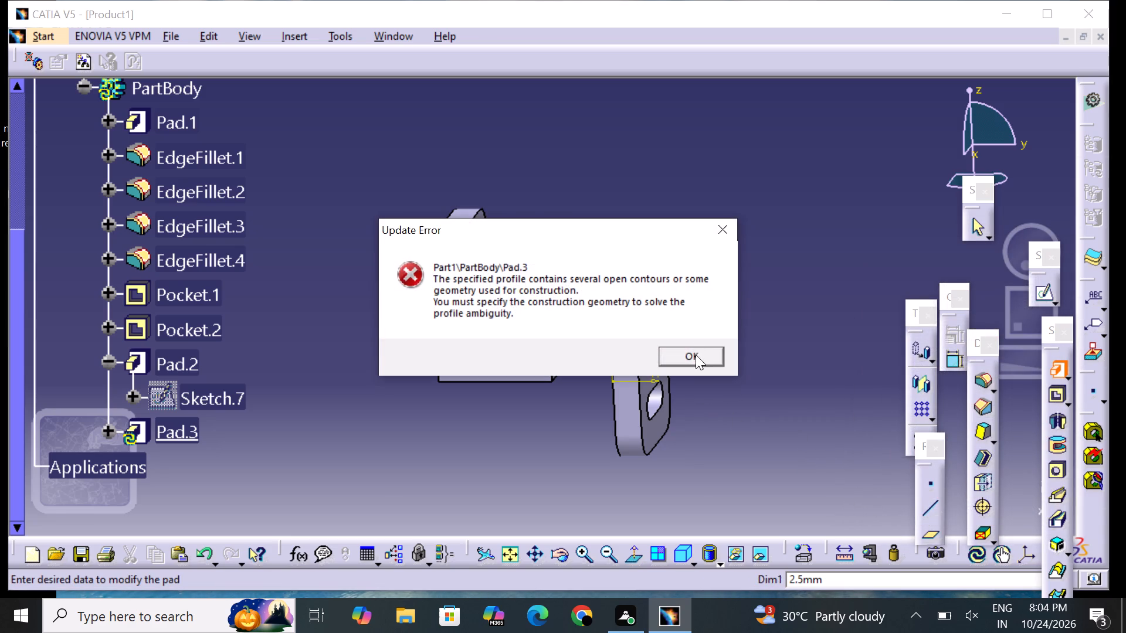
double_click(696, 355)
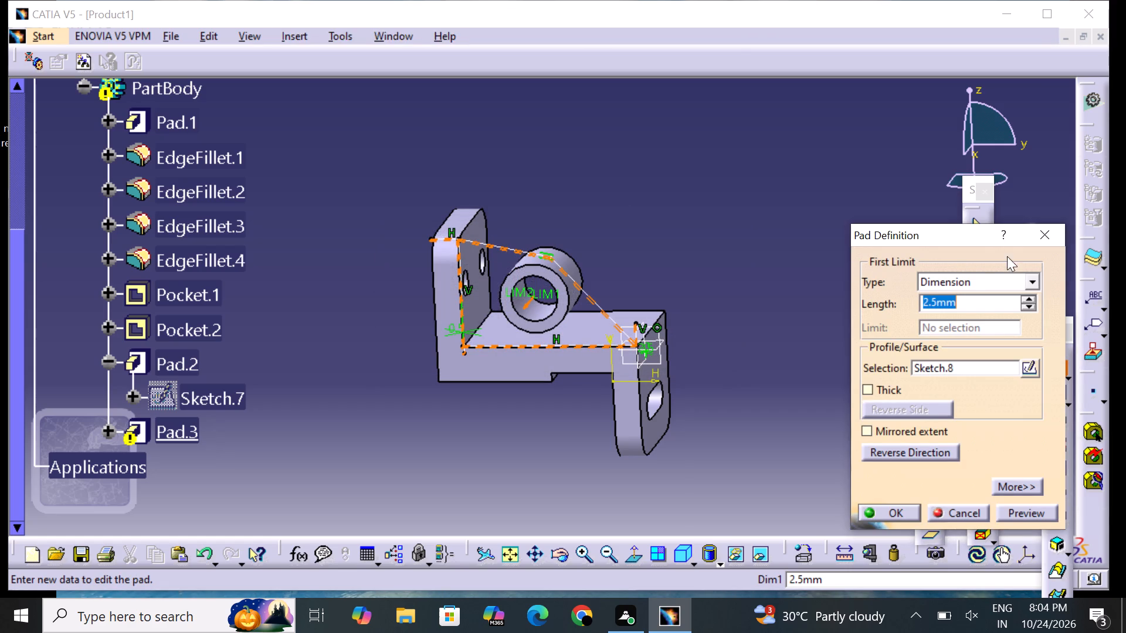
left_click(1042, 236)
Reopen the rib sketch and delete all of its remaining profile lines.
left_click(1042, 292)
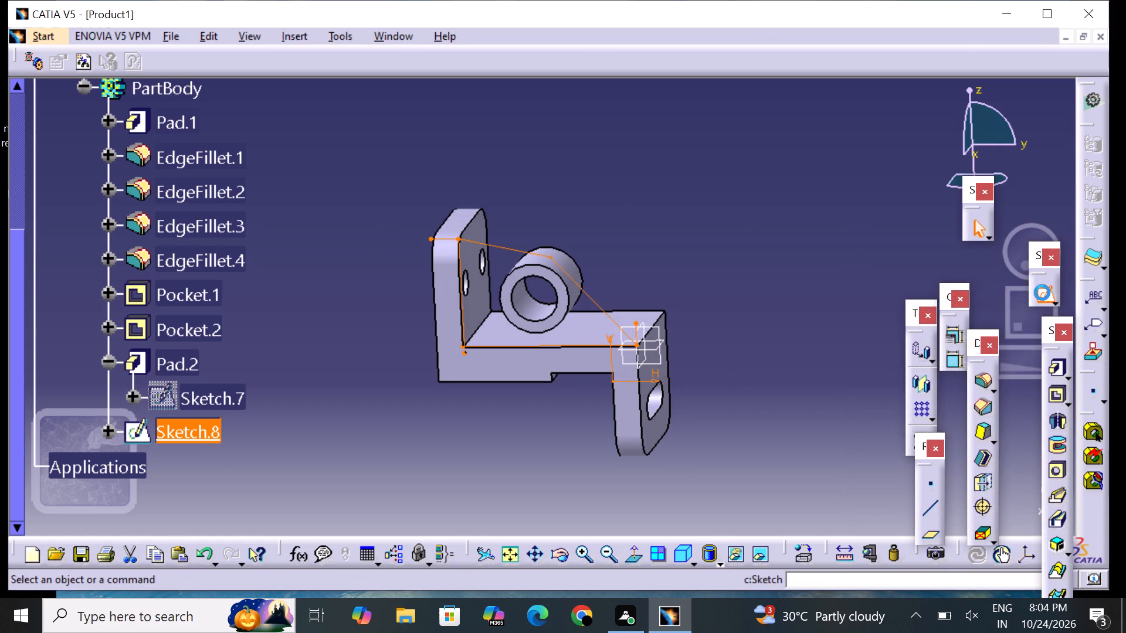
left_click(444, 299)
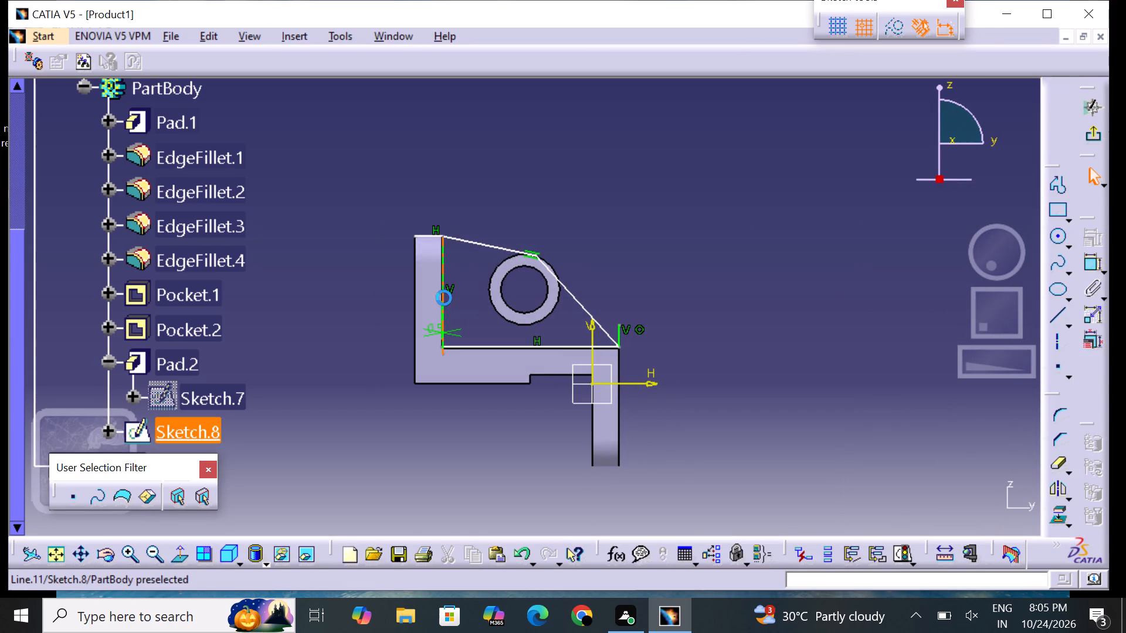
key("Delete")
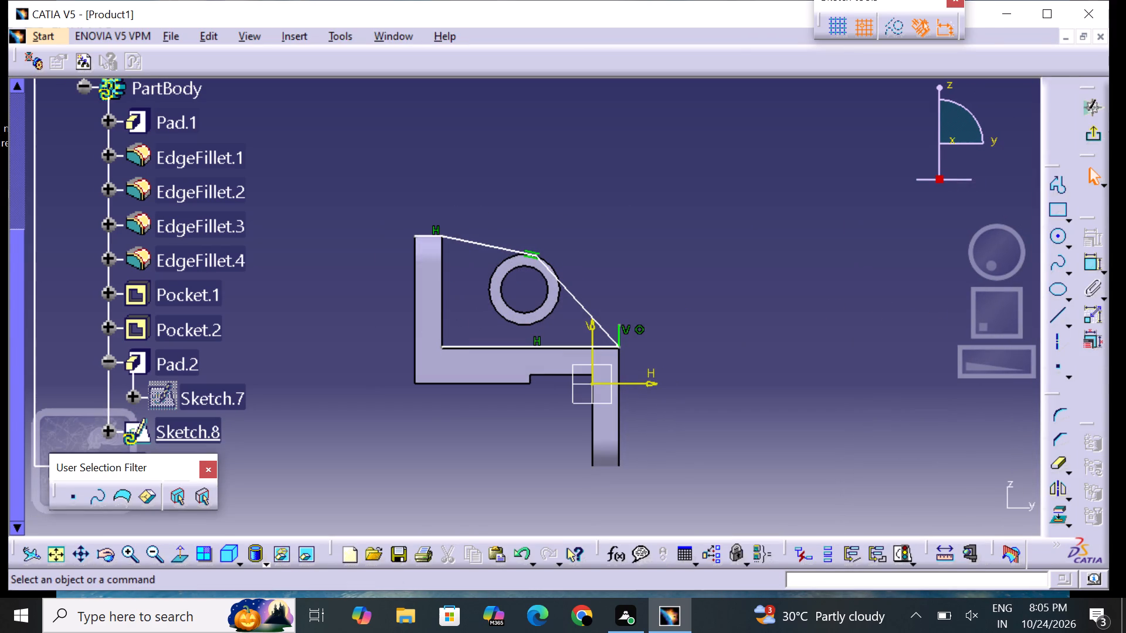
left_click(493, 248)
key("Delete")
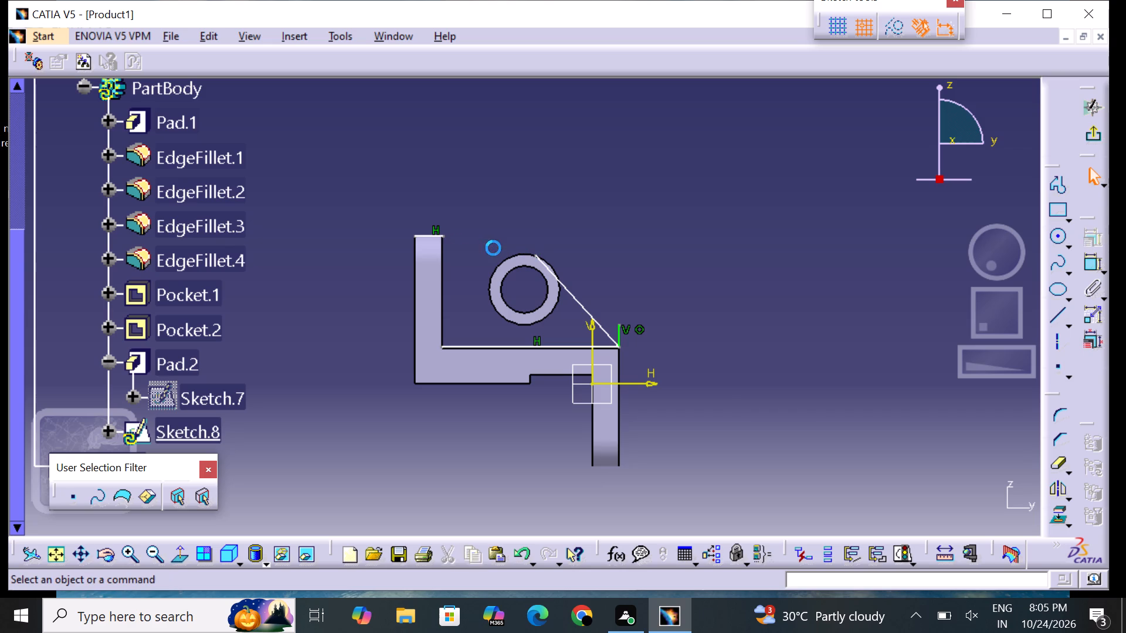
left_click(431, 236)
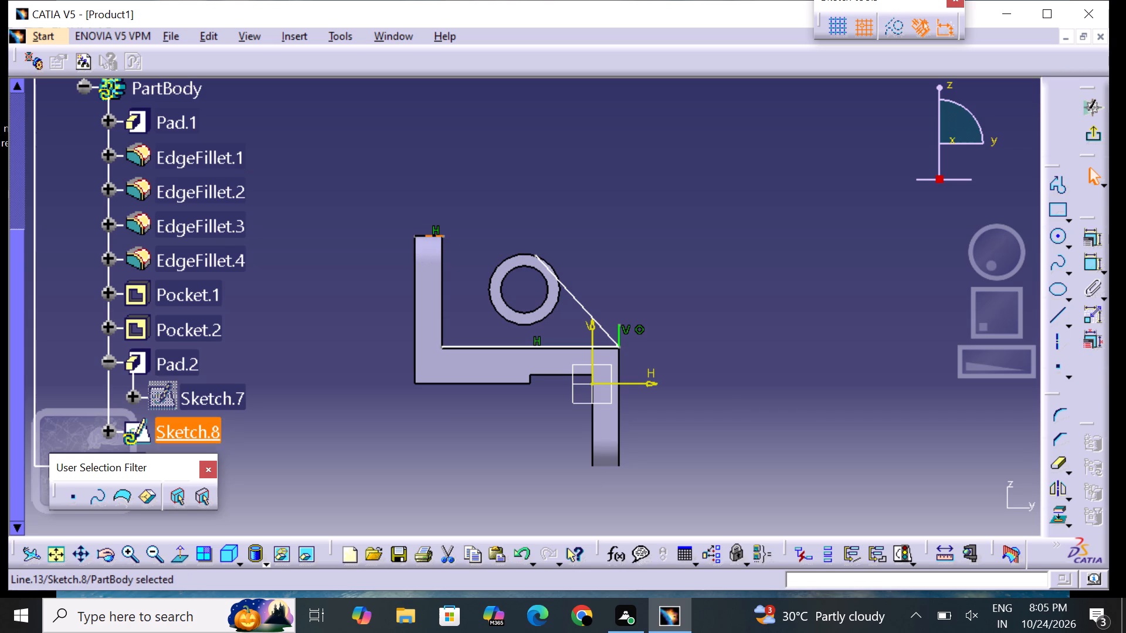
left_click(431, 236)
key("Delete")
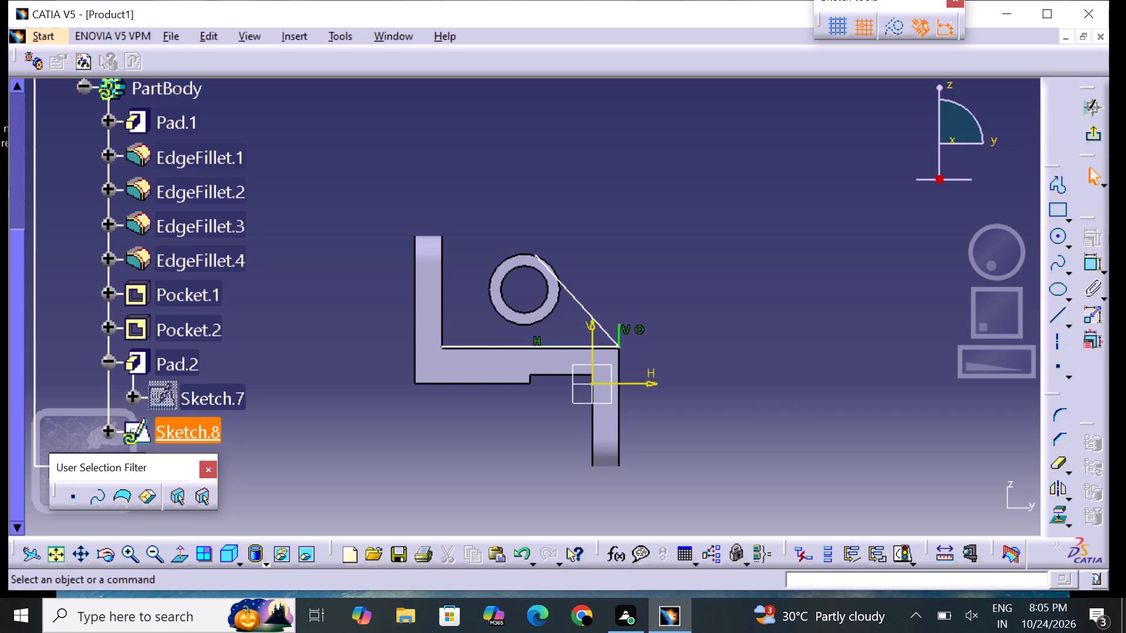
left_click(564, 342)
key("Delete")
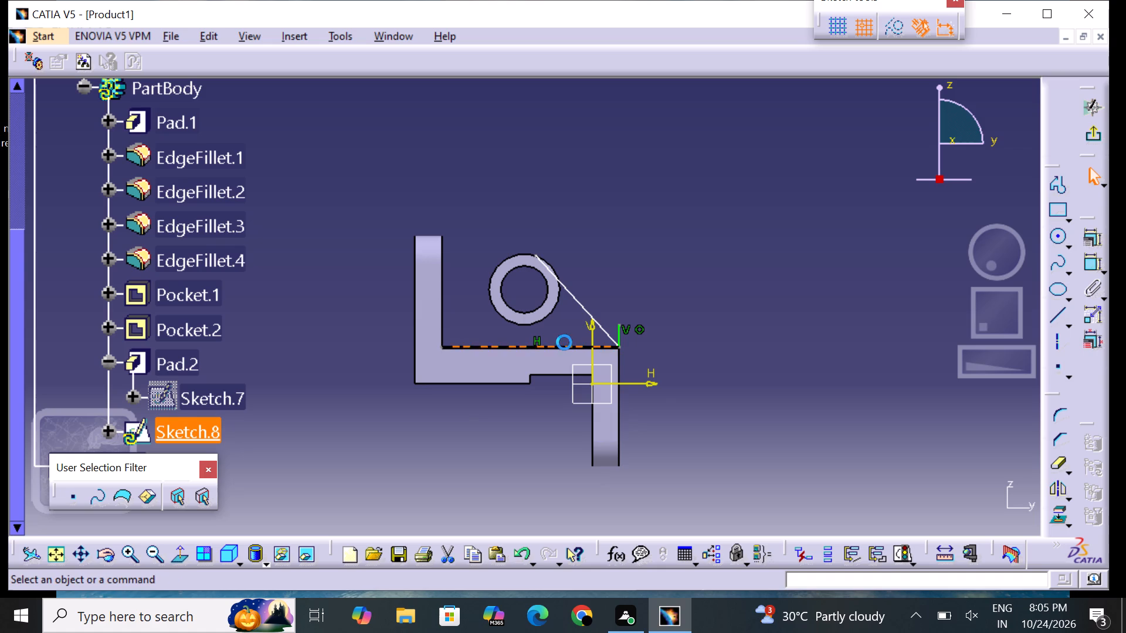
left_click(589, 312)
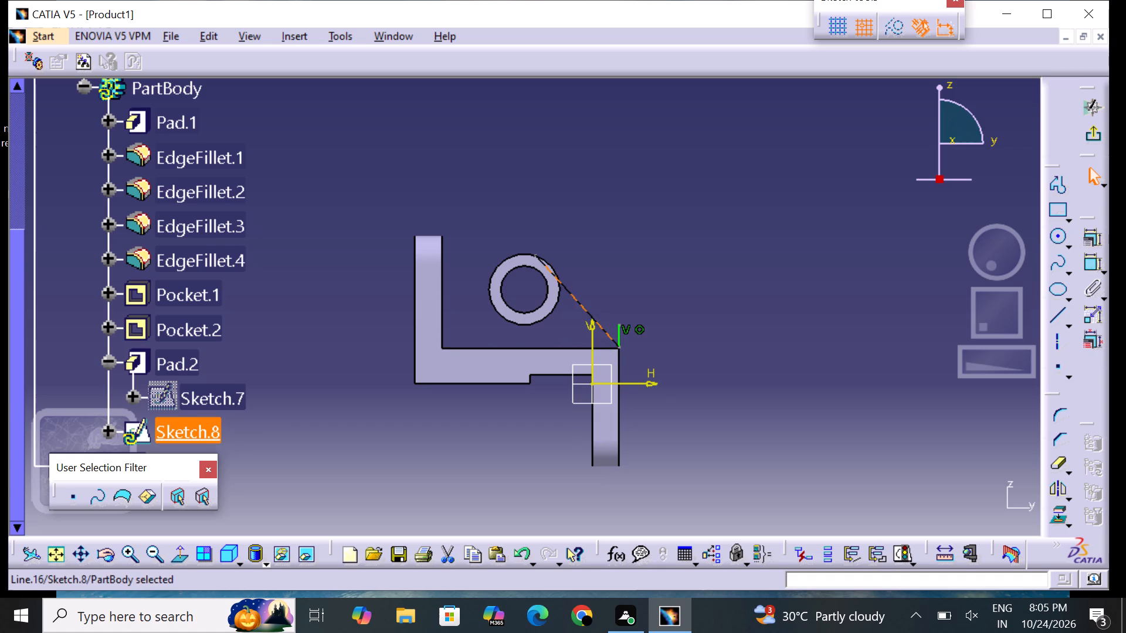
key("Delete")
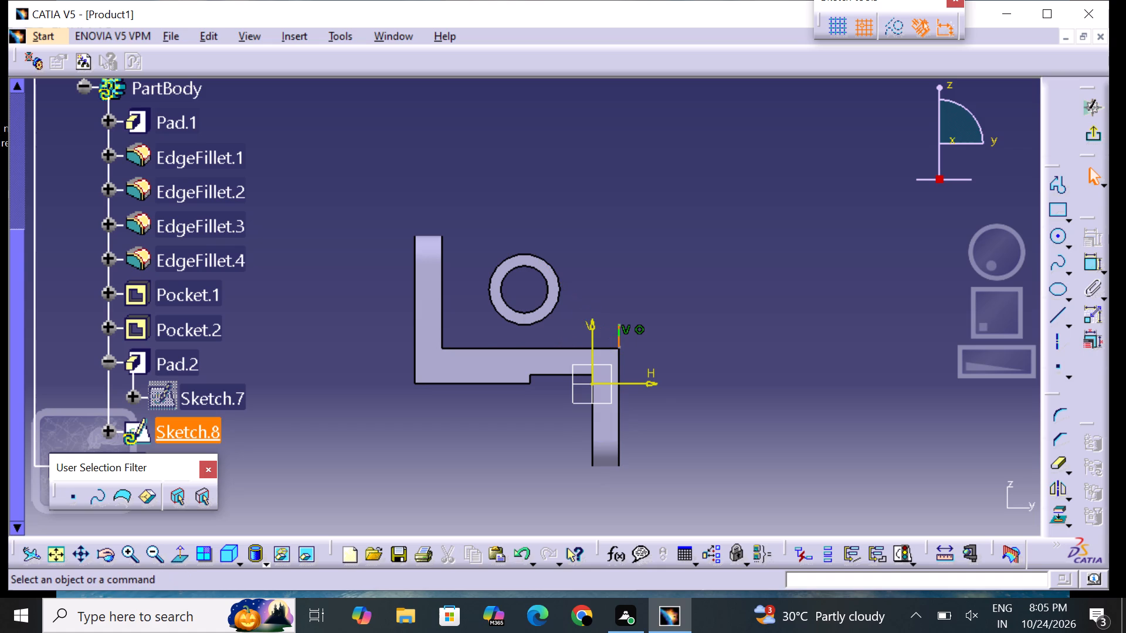
left_click(620, 331)
key("Delete")
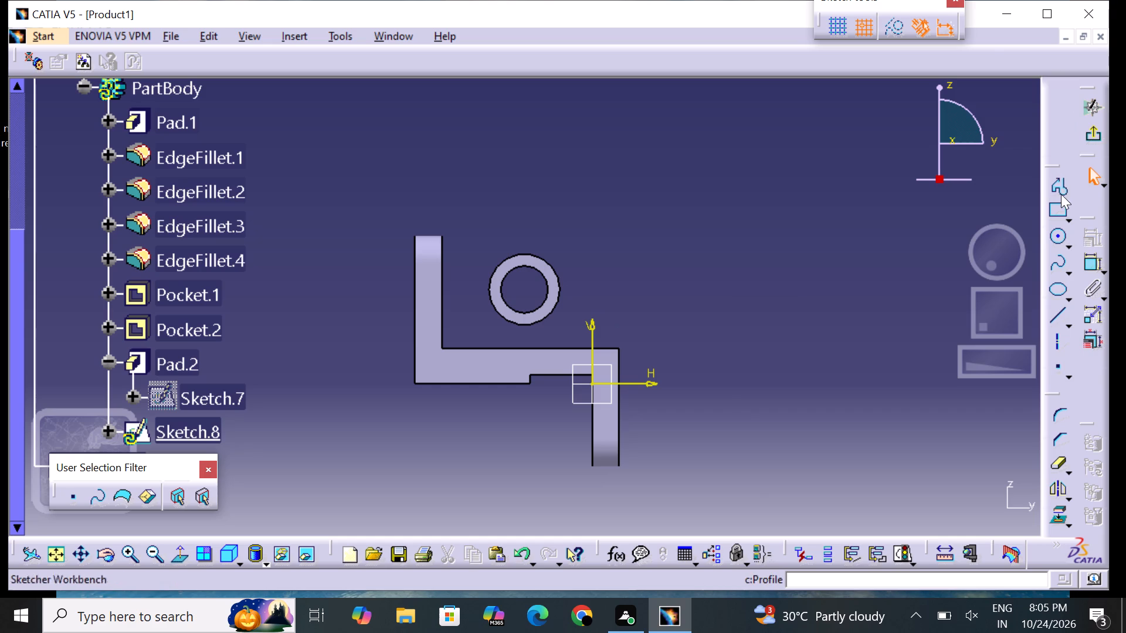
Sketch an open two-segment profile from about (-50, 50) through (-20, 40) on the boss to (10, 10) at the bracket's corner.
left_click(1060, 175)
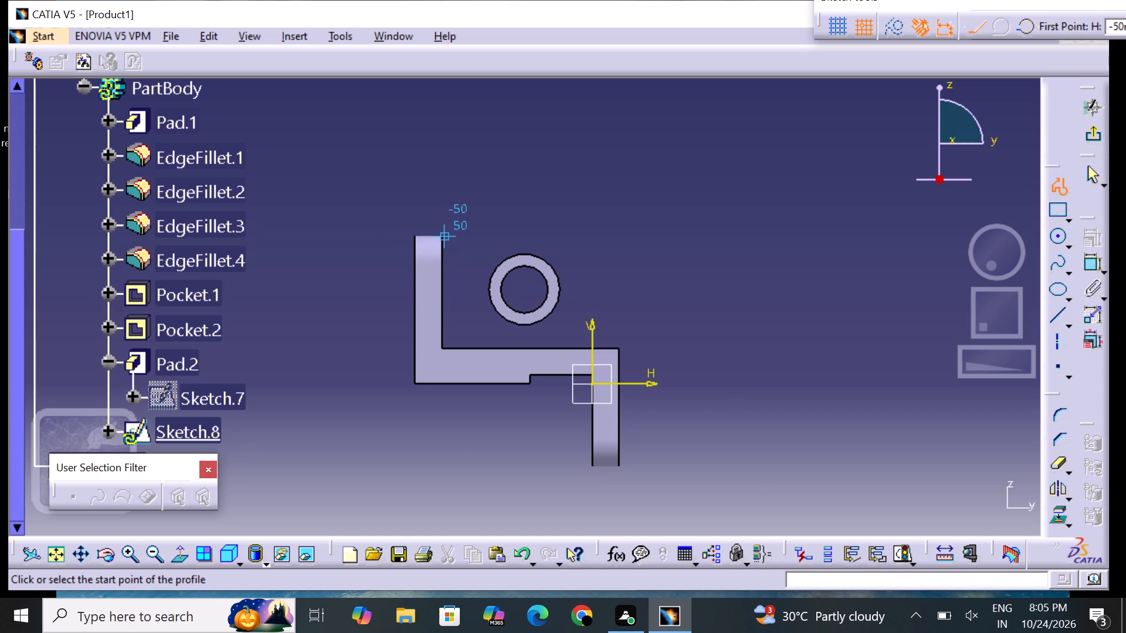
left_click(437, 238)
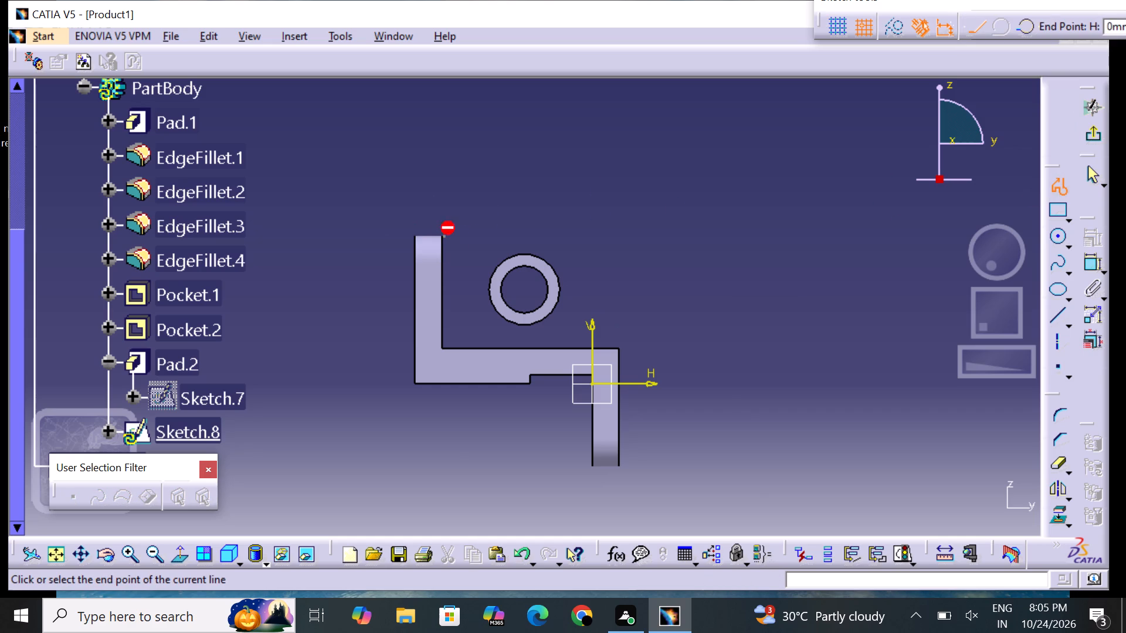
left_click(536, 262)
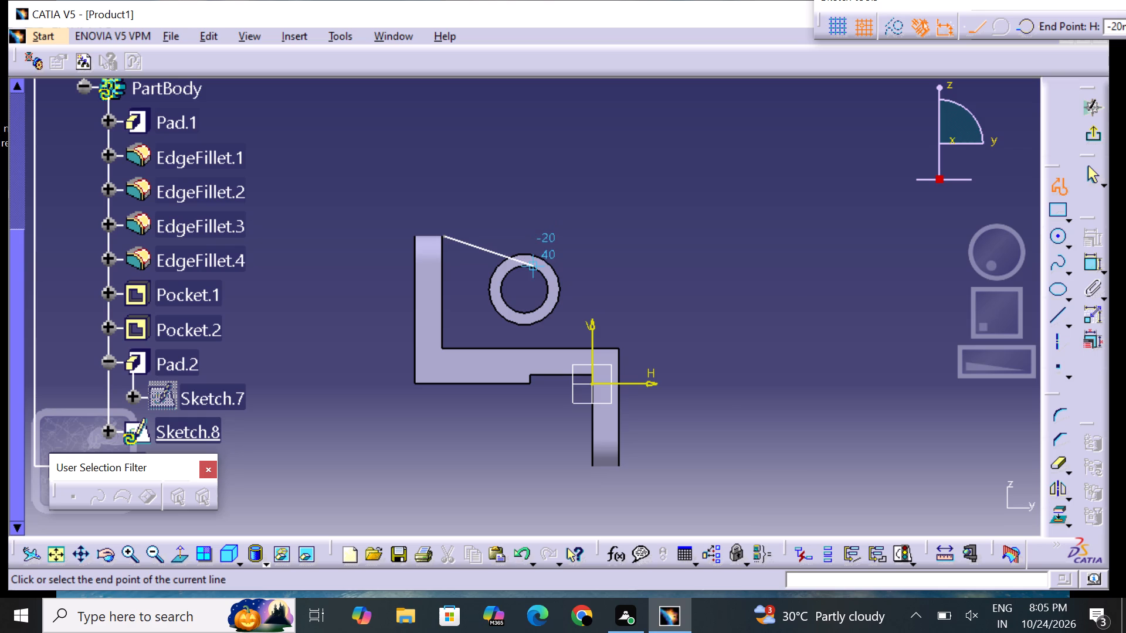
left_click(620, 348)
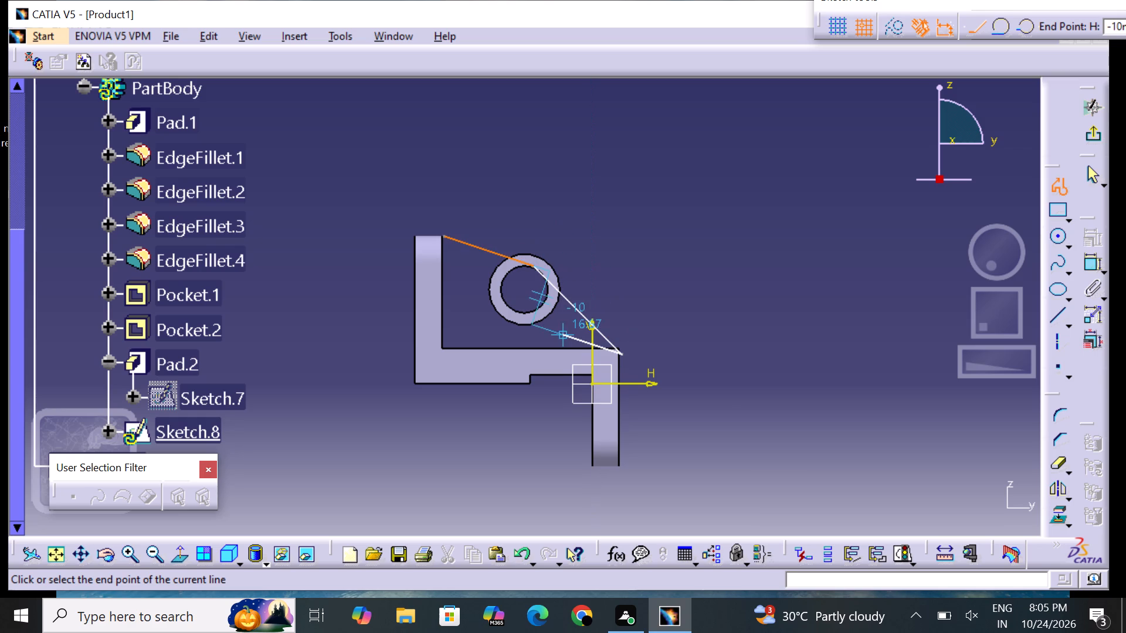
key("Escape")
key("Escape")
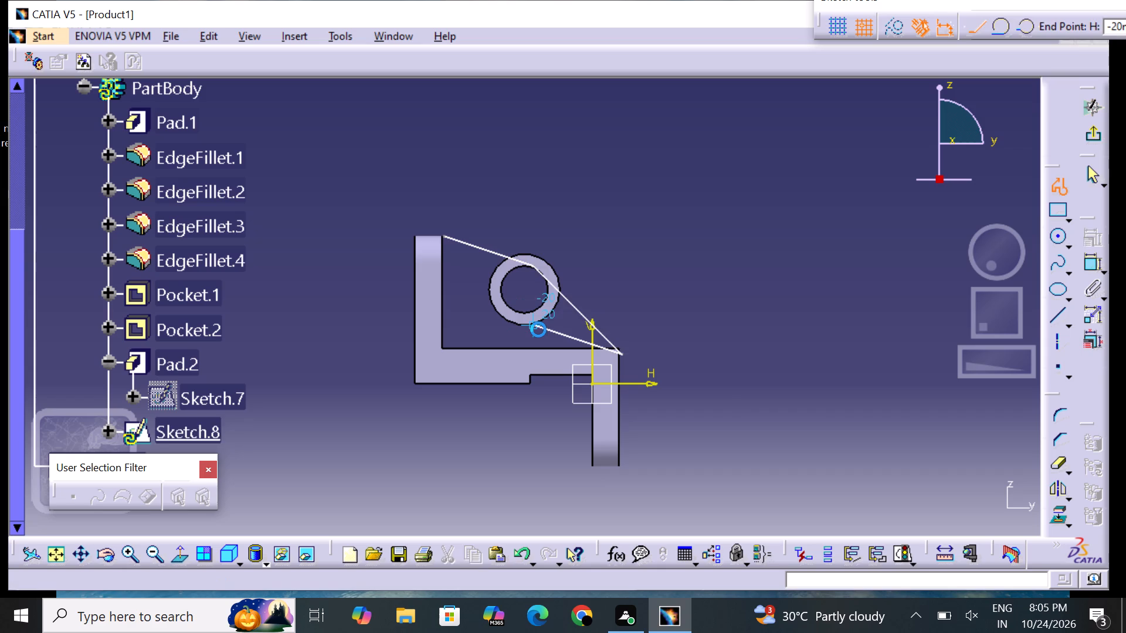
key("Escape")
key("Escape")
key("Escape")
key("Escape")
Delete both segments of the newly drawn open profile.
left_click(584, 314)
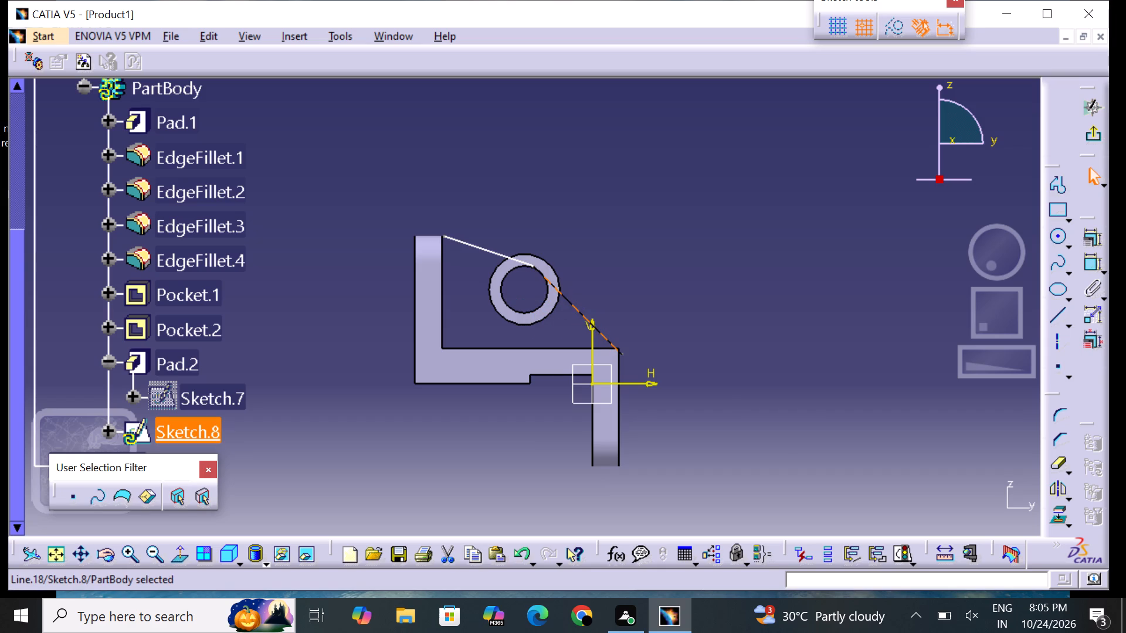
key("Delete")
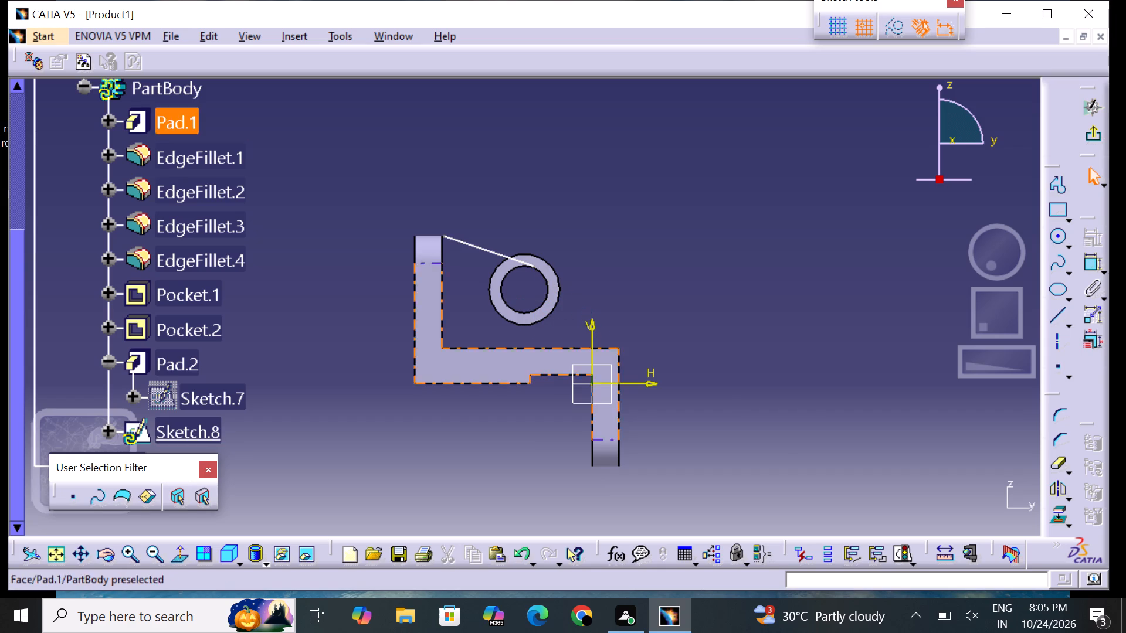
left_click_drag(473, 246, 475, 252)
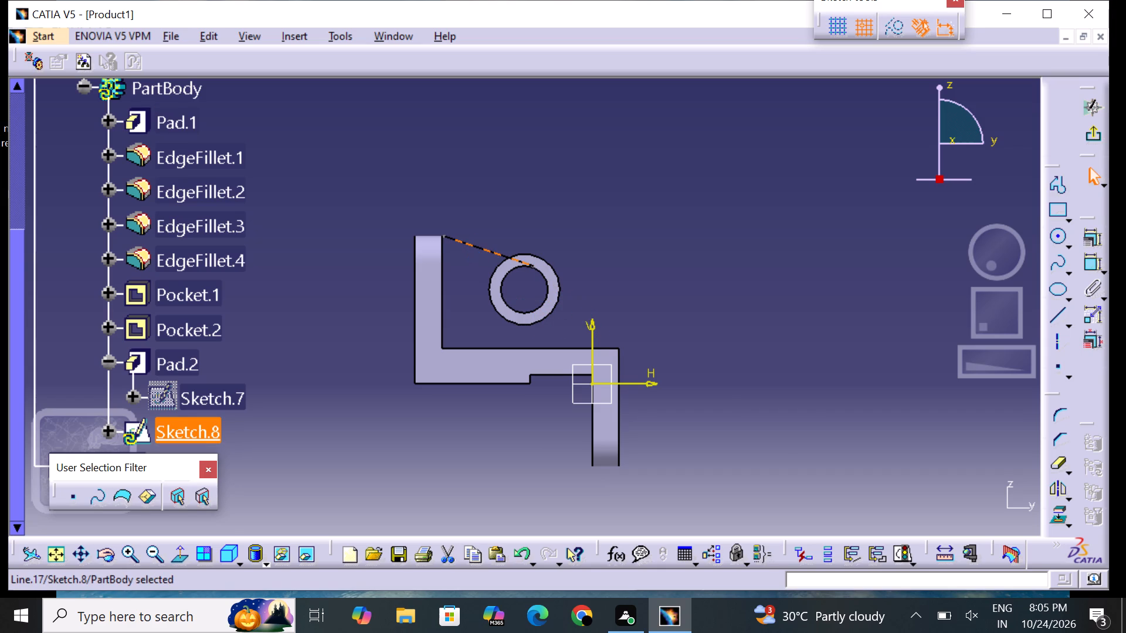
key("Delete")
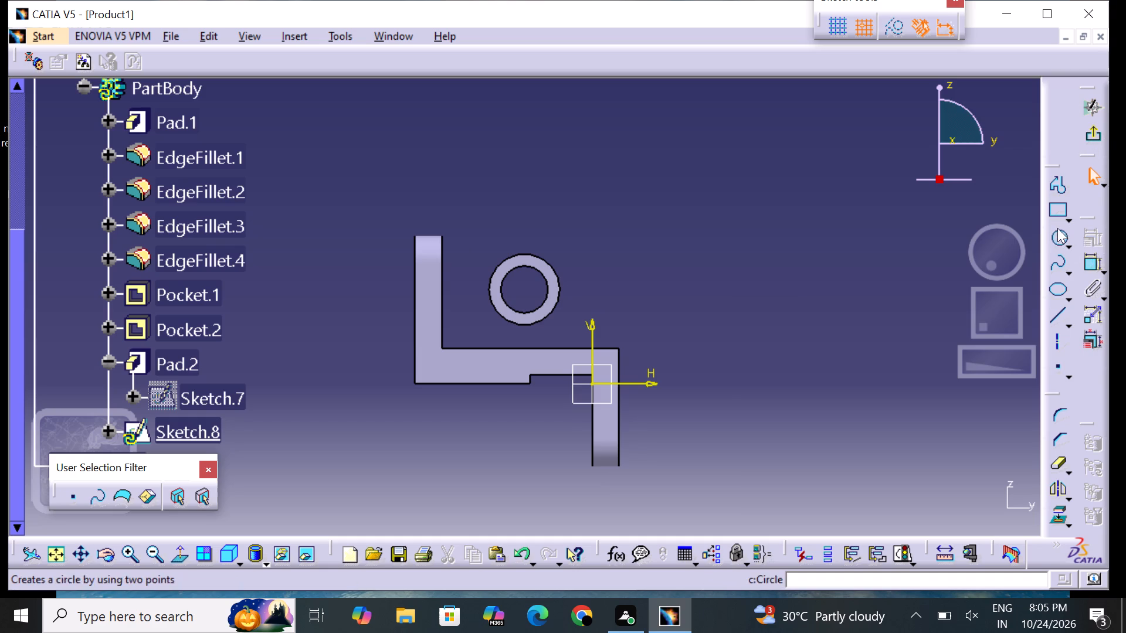
Sketch a closed four-sided rib profile around the boss, with corners at about (10, 20), (-20, 50), (-50, 50) and (-50, 20).
left_click_drag(1053, 182, 1039, 188)
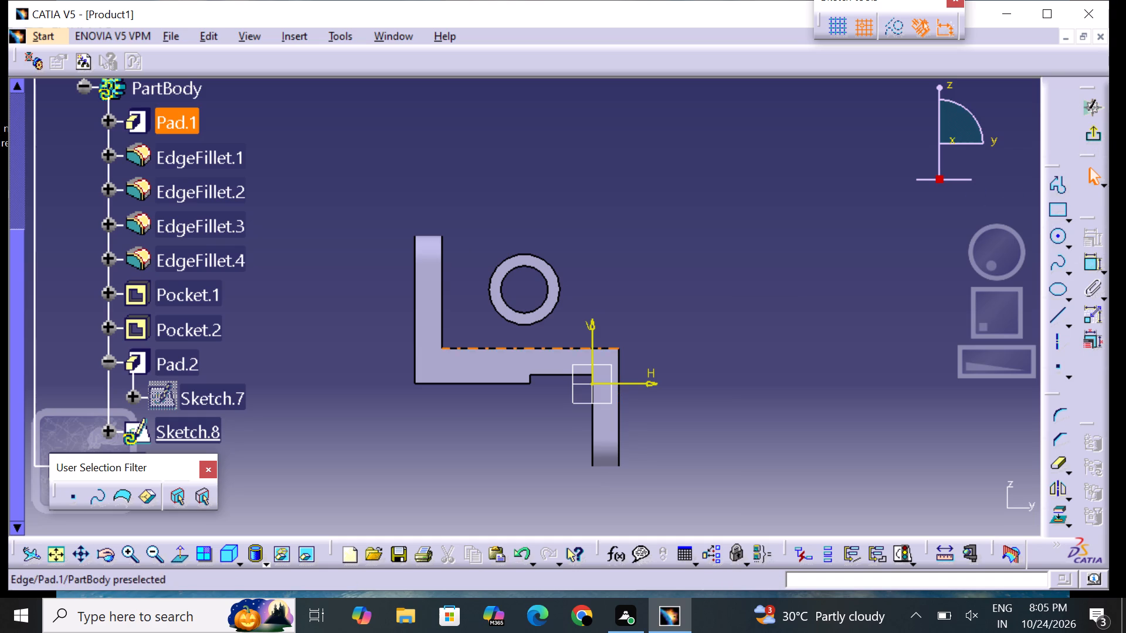
left_click(1060, 182)
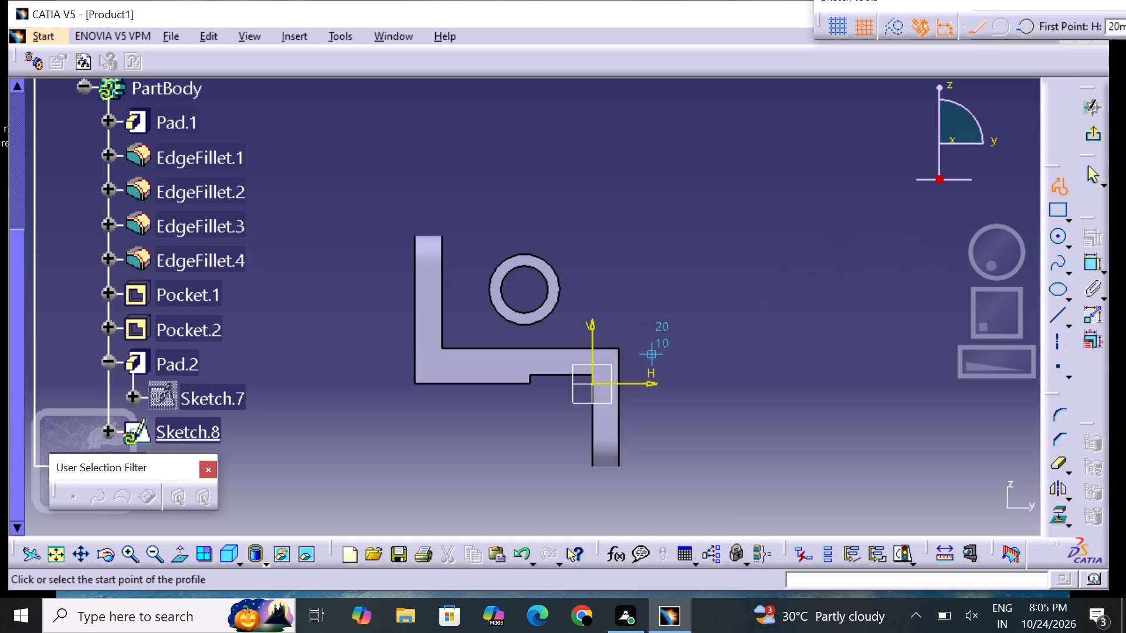
left_click(611, 335)
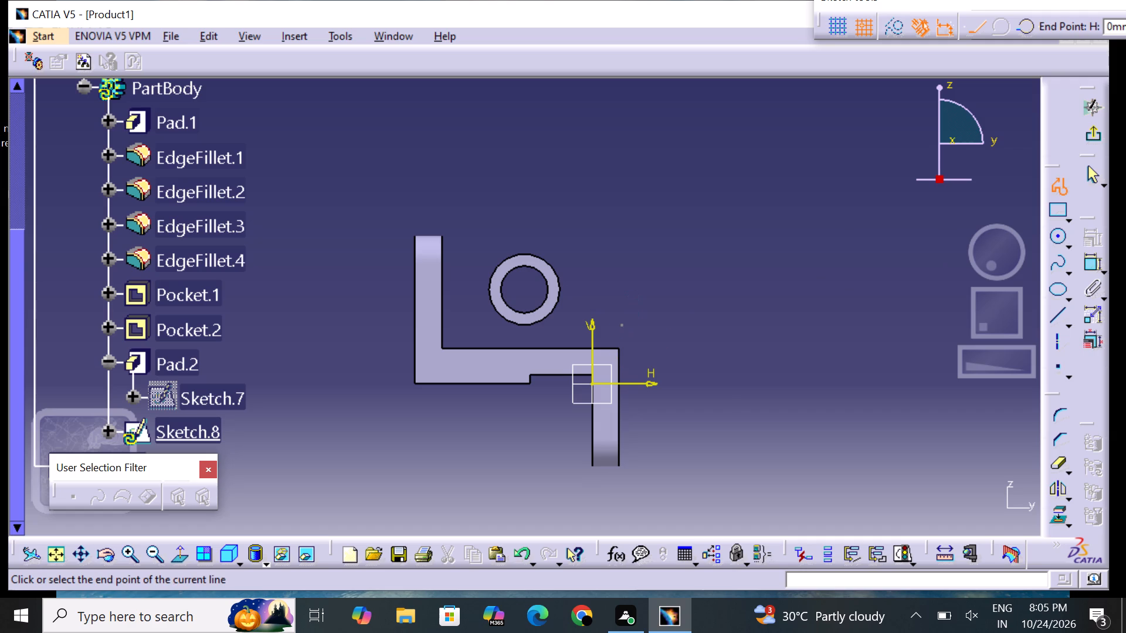
left_click(540, 253)
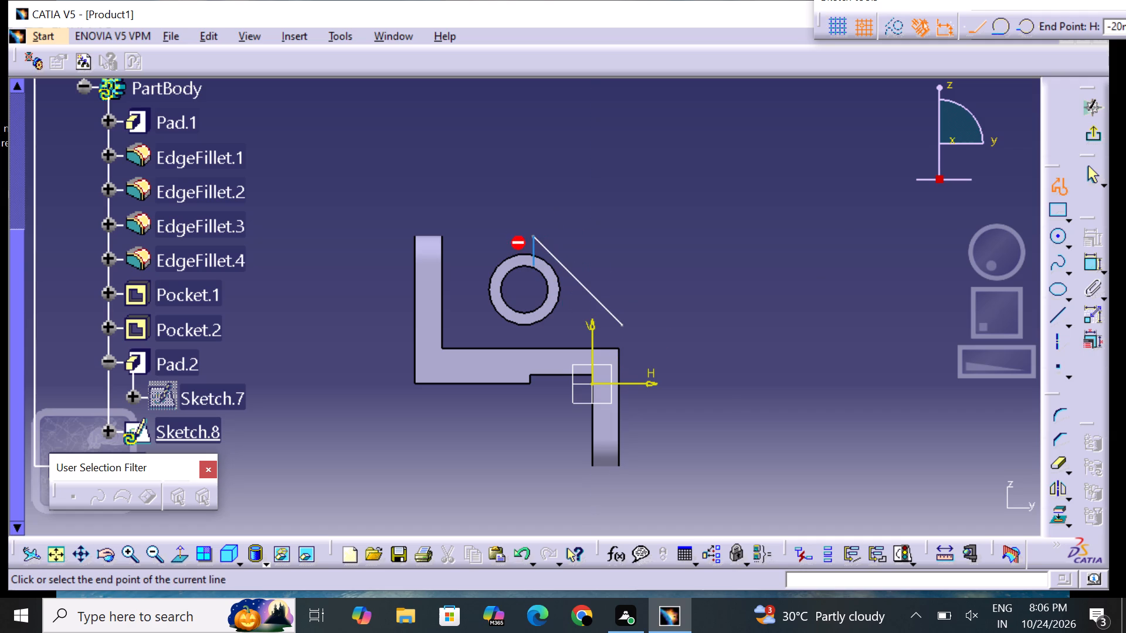
left_click(450, 236)
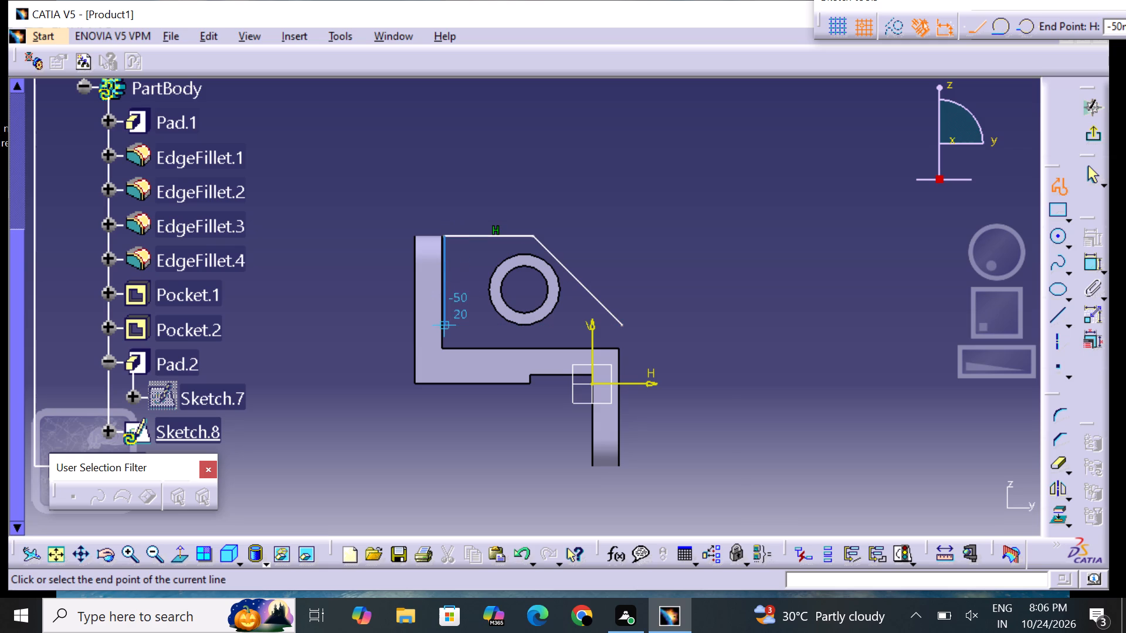
left_click(454, 335)
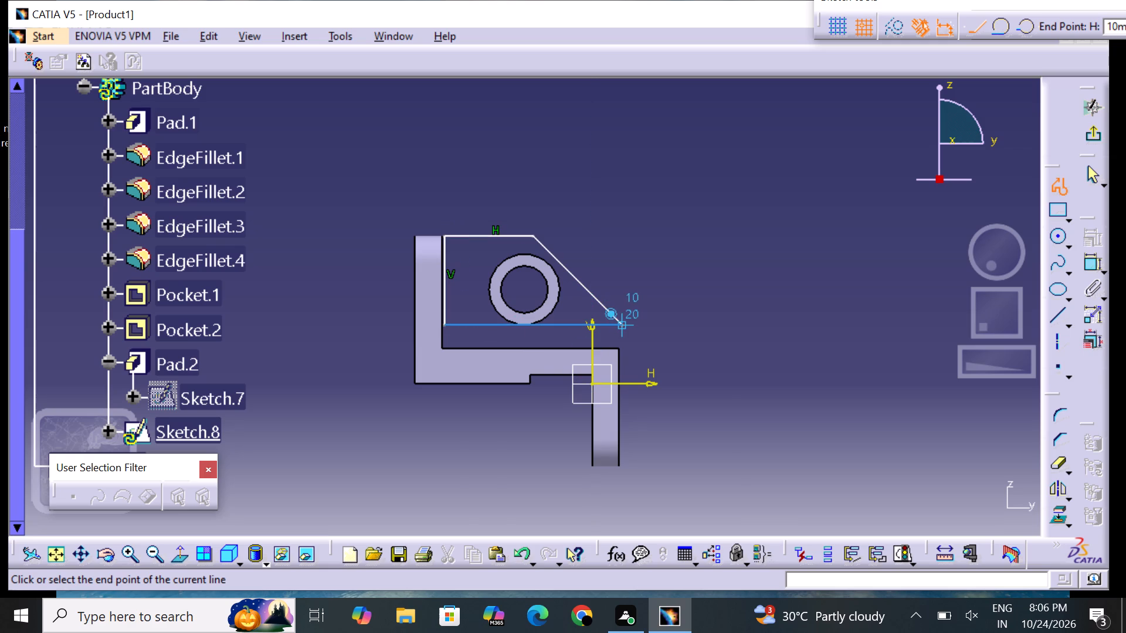
left_click(622, 330)
key("Escape")
key("Escape")
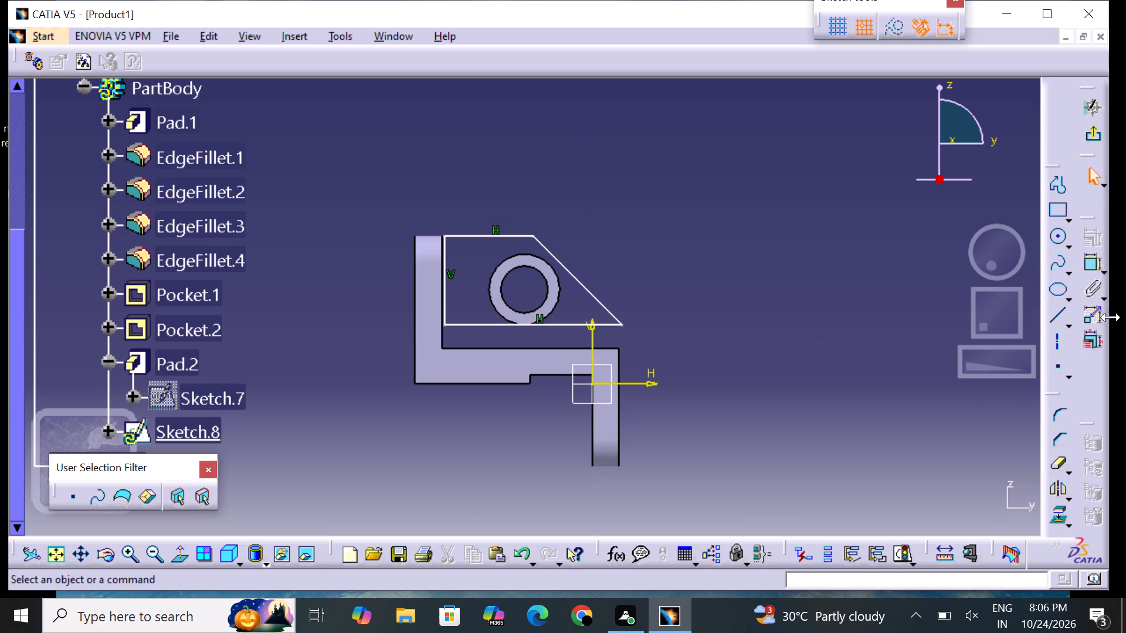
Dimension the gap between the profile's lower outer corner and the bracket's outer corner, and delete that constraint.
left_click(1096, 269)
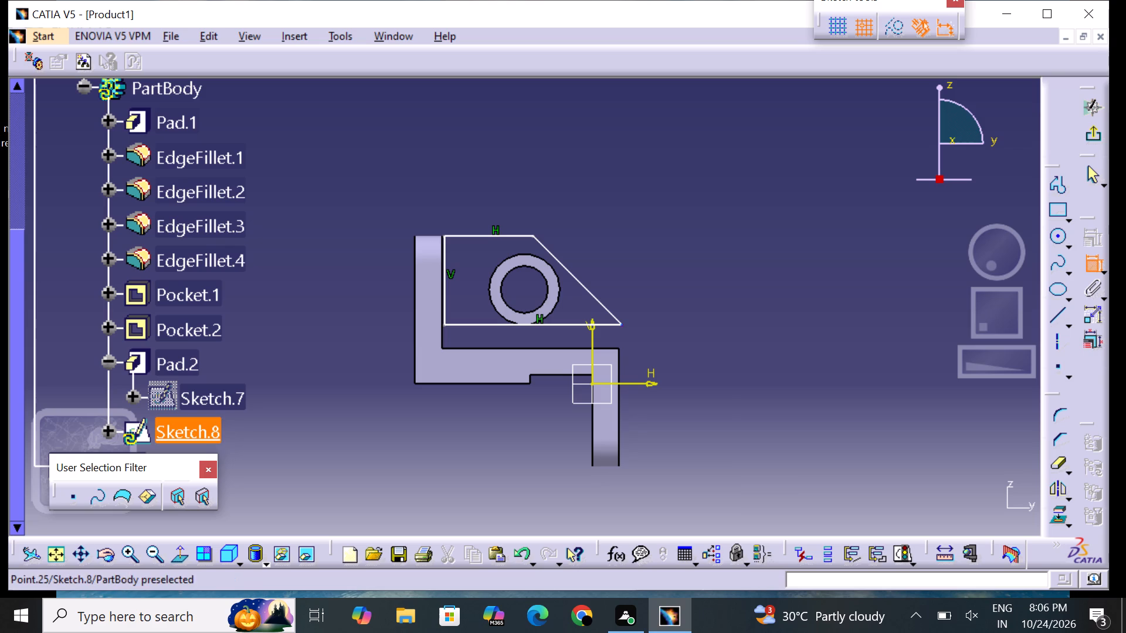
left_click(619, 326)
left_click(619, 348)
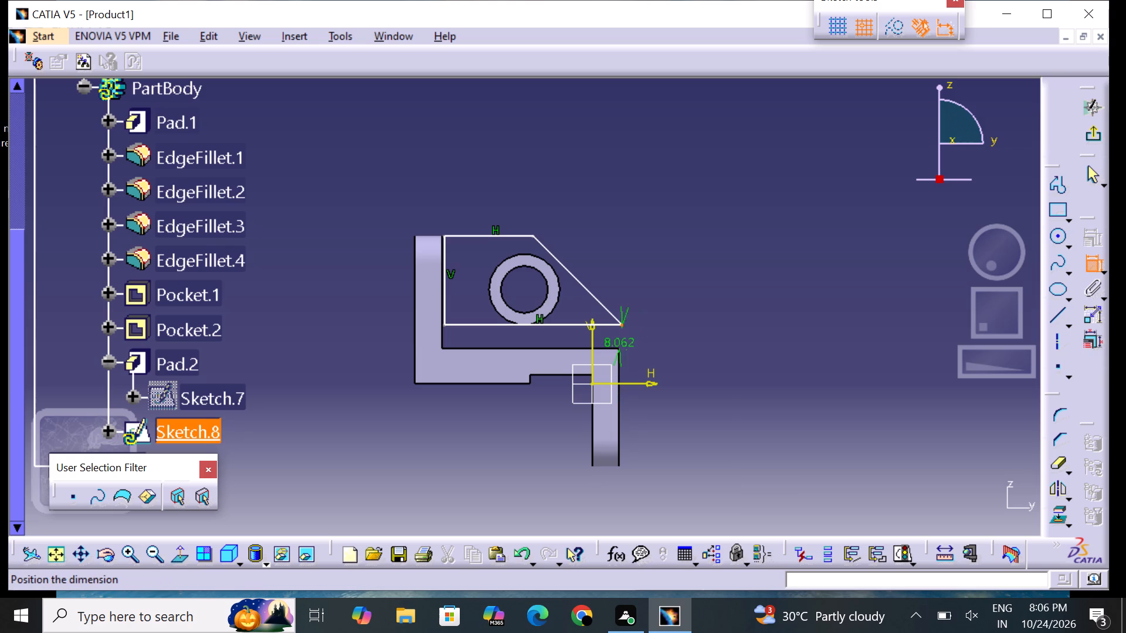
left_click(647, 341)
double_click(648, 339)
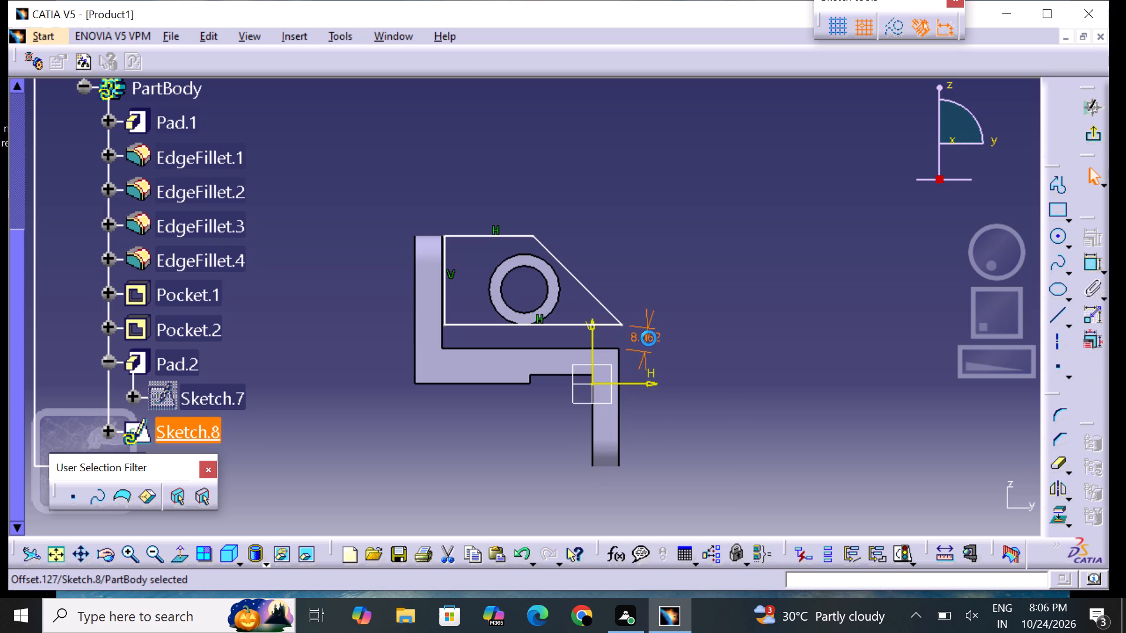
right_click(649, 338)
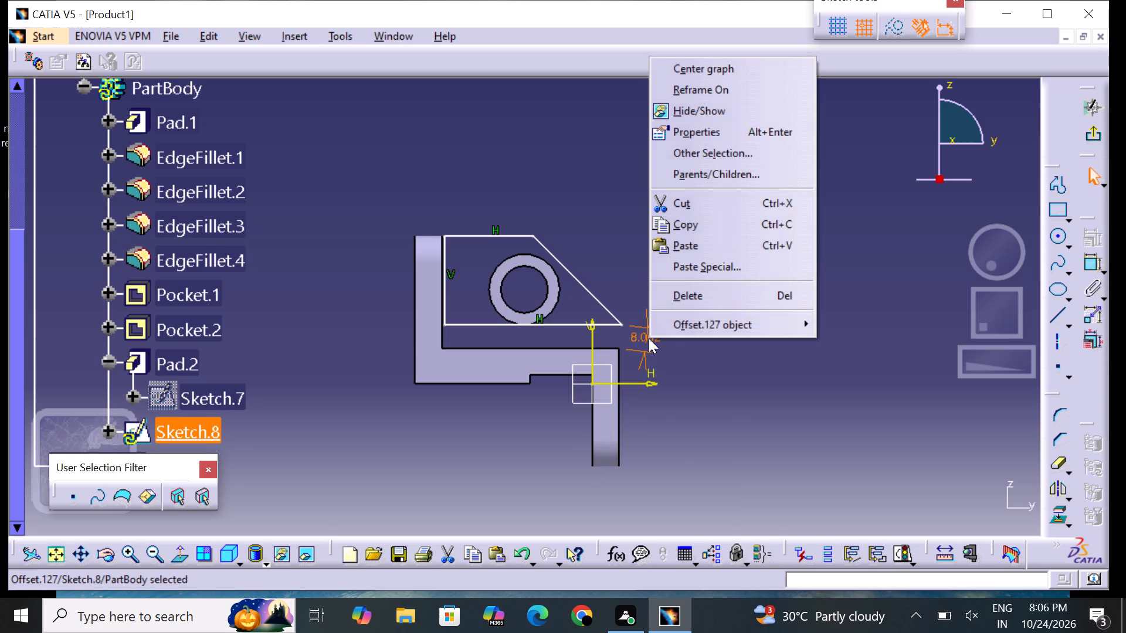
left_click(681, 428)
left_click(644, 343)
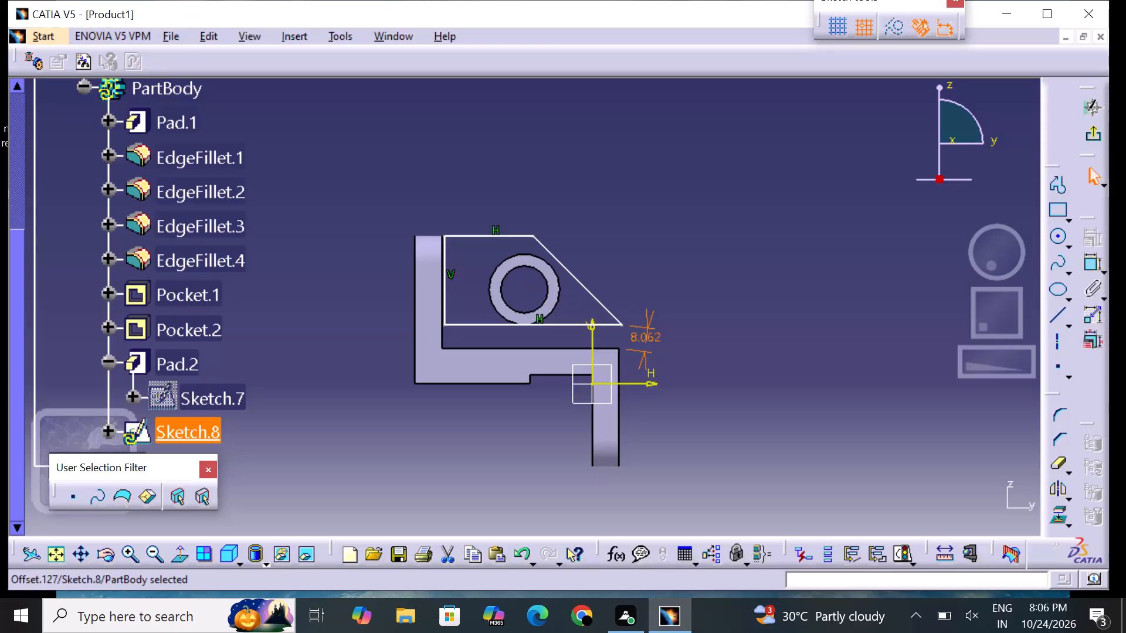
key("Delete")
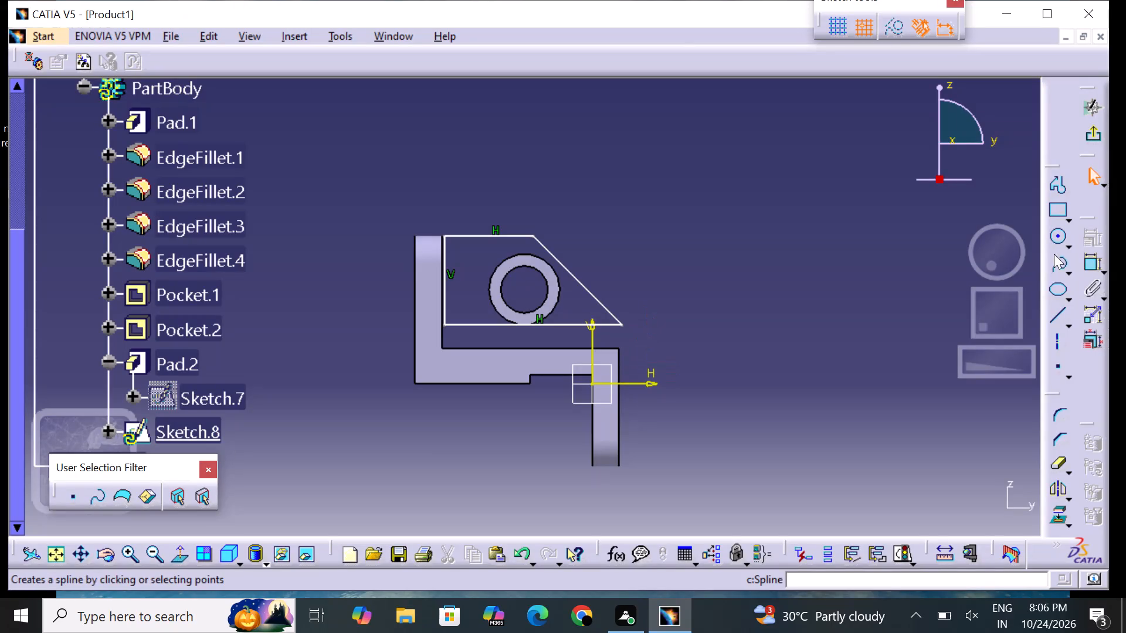
Dimension the gap between the rib profile's bottom edge and the horizontal leg's upper face, and set it to 0.5 mm.
left_click(1096, 270)
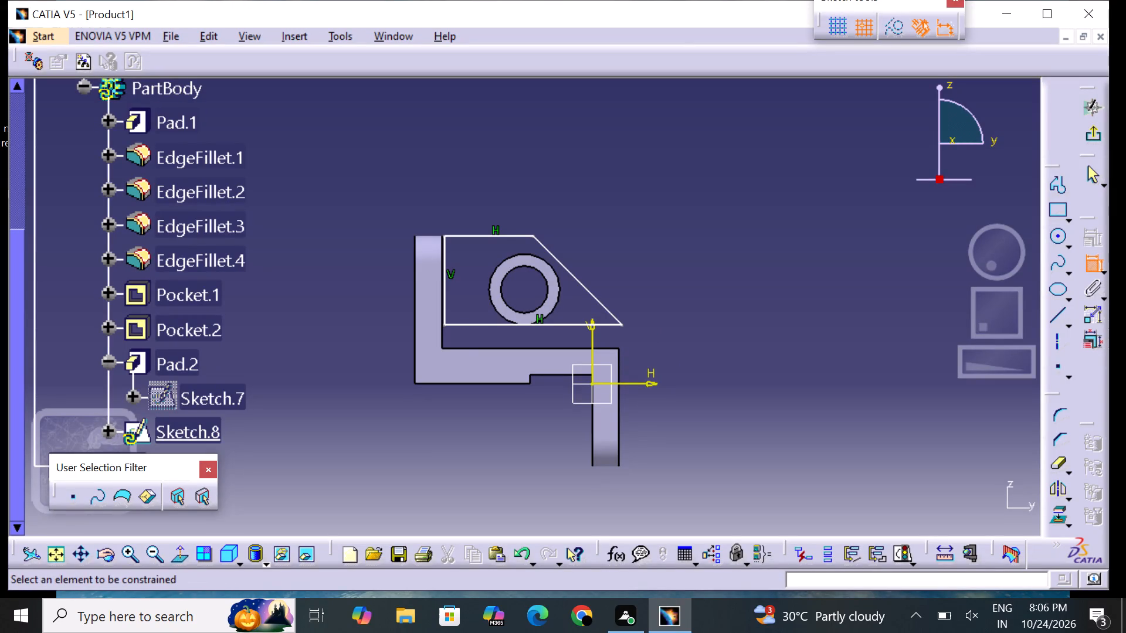
left_click(610, 326)
left_click(614, 349)
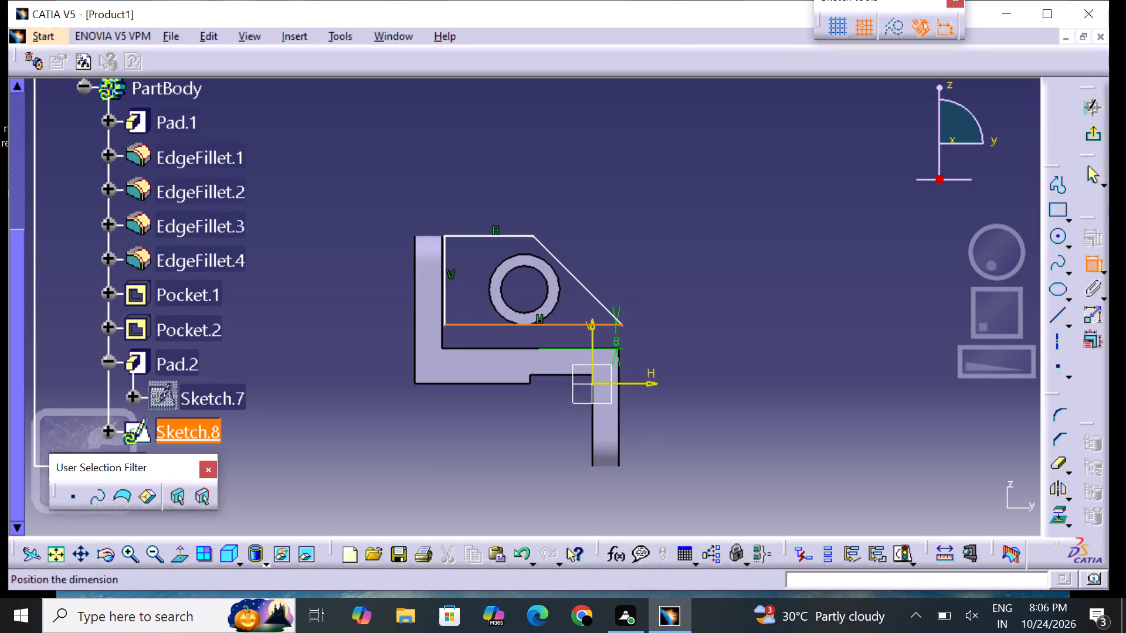
left_click(625, 338)
double_click(626, 338)
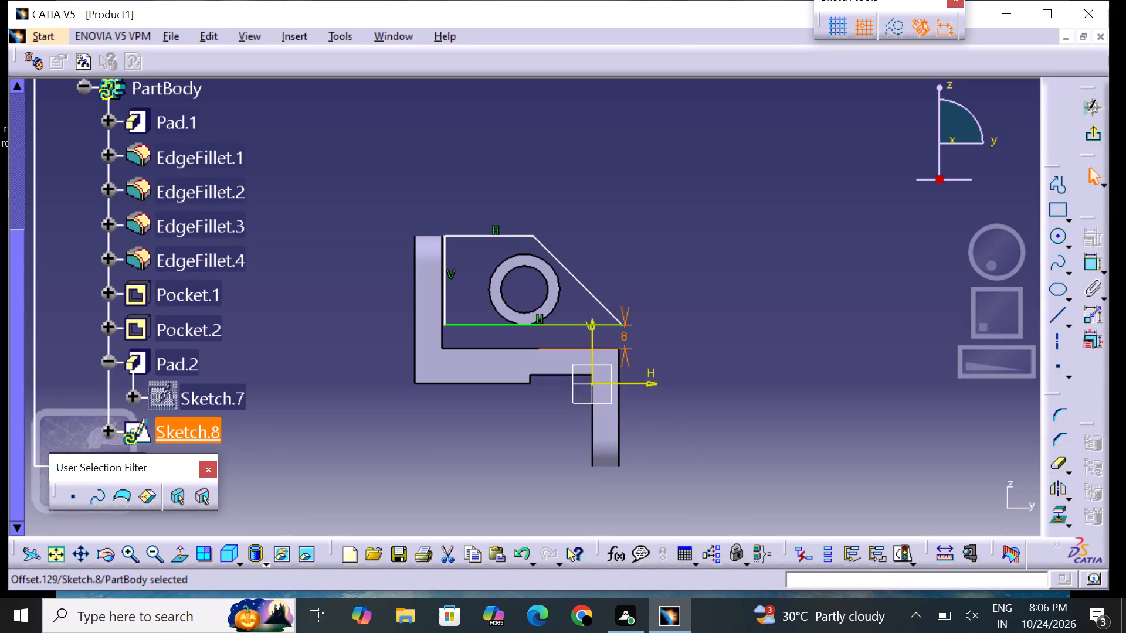
double_click(625, 338)
key("BackSpace")
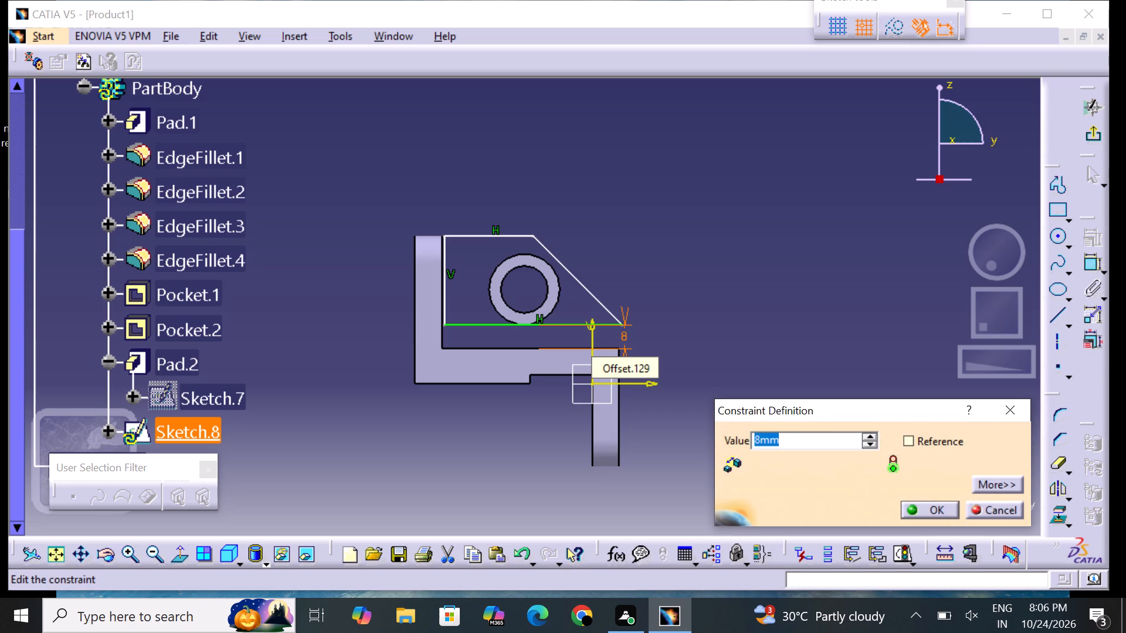
key("2")
key("BackSpace")
key("0")
key("5")
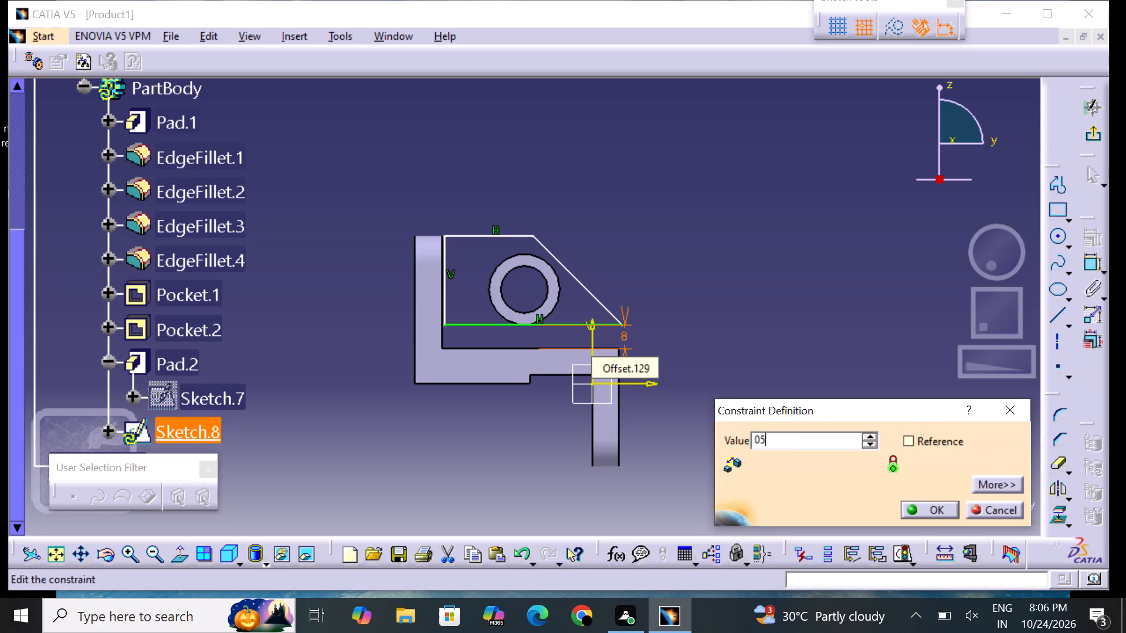
key("BackSpace")
type(".5")
key("Return")
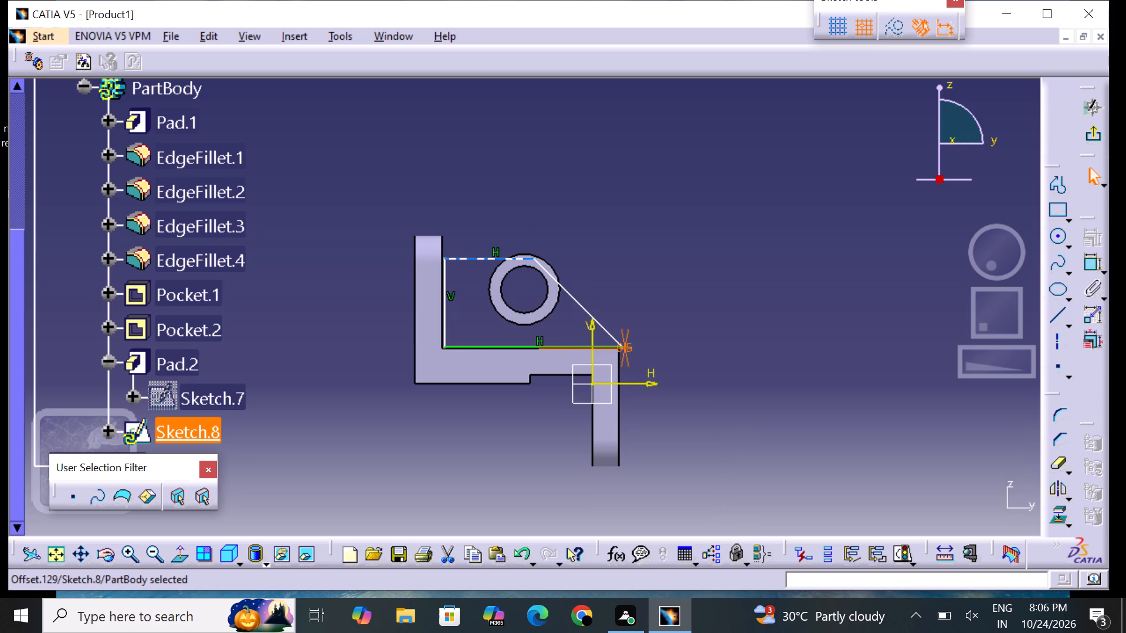
Move the rib profile's top edge level with the top of the bracket's vertical leg.
left_click_drag(477, 258, 473, 251)
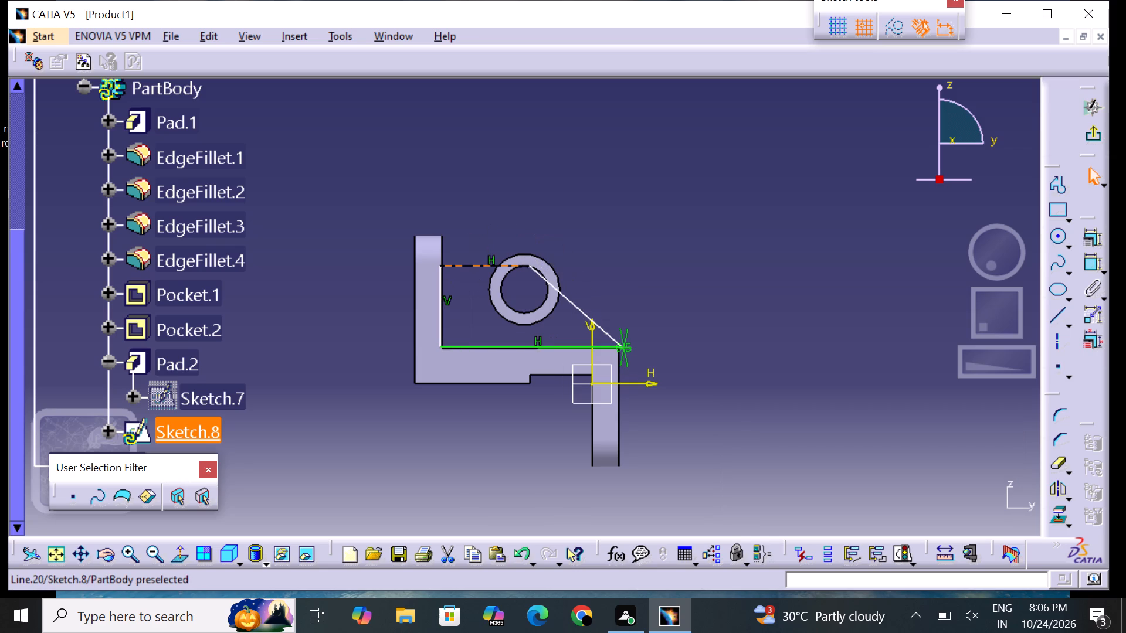
left_click_drag(473, 251, 491, 252)
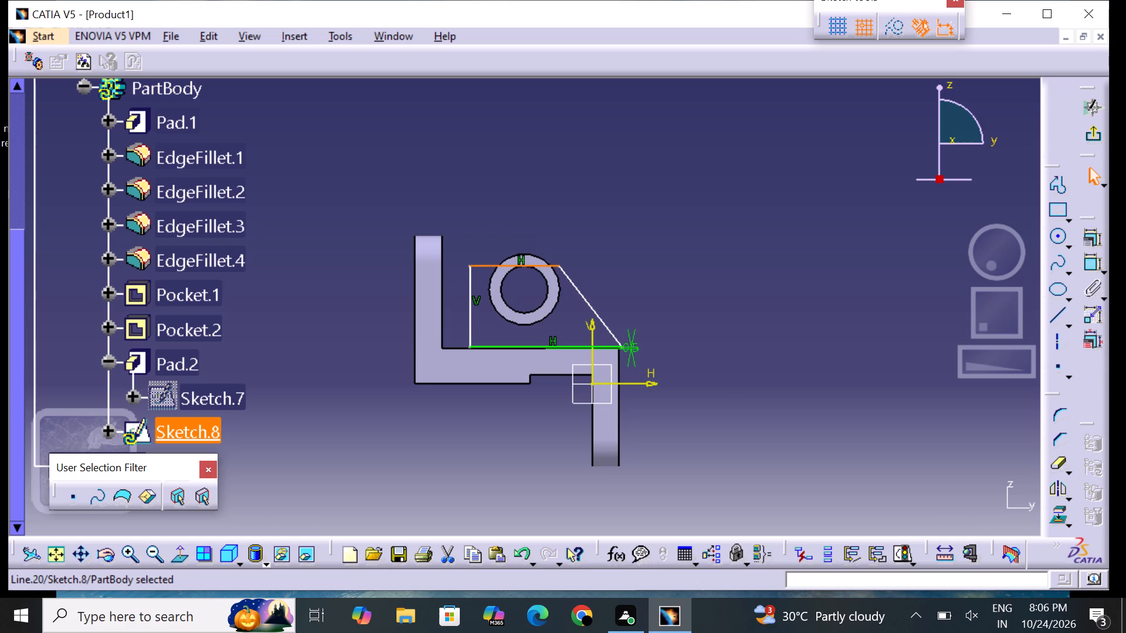
left_click_drag(485, 264, 480, 249)
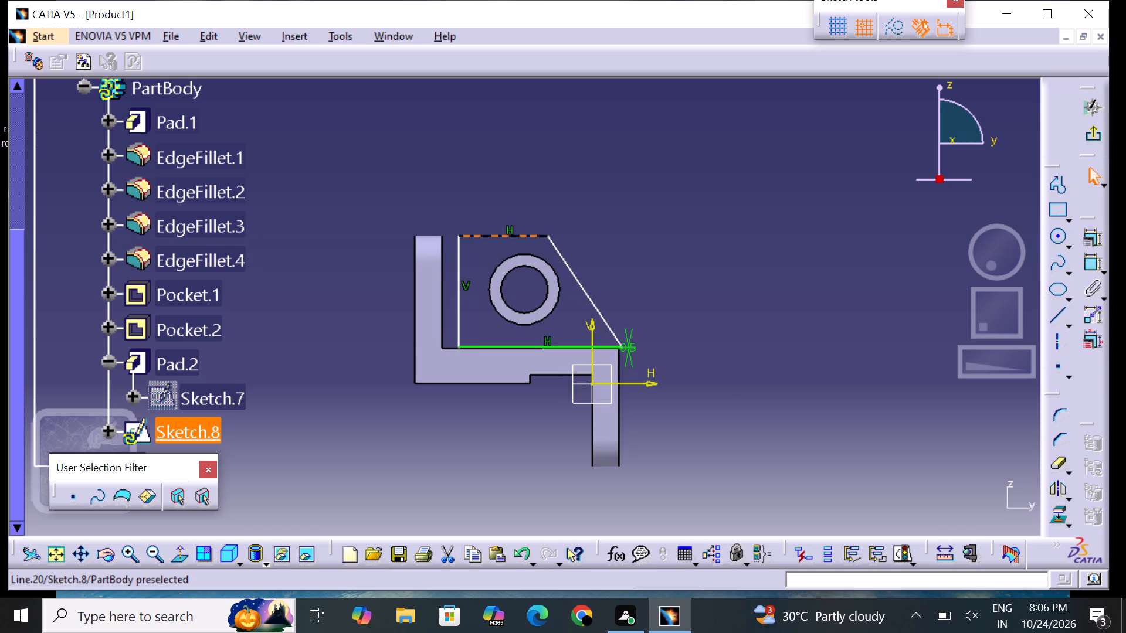
left_click_drag(480, 249, 477, 253)
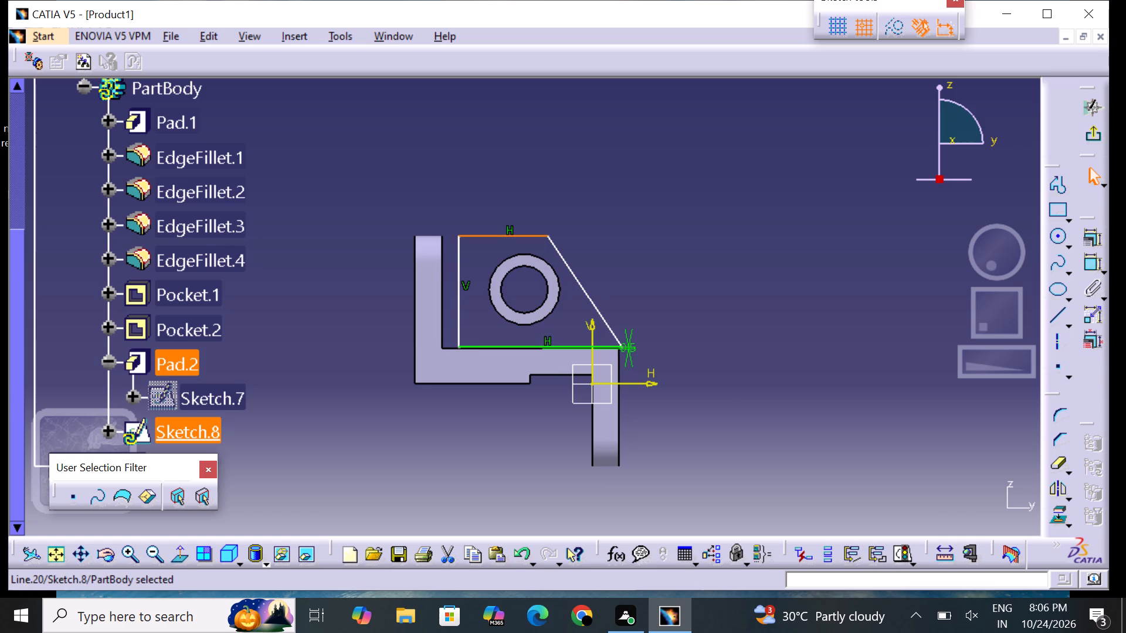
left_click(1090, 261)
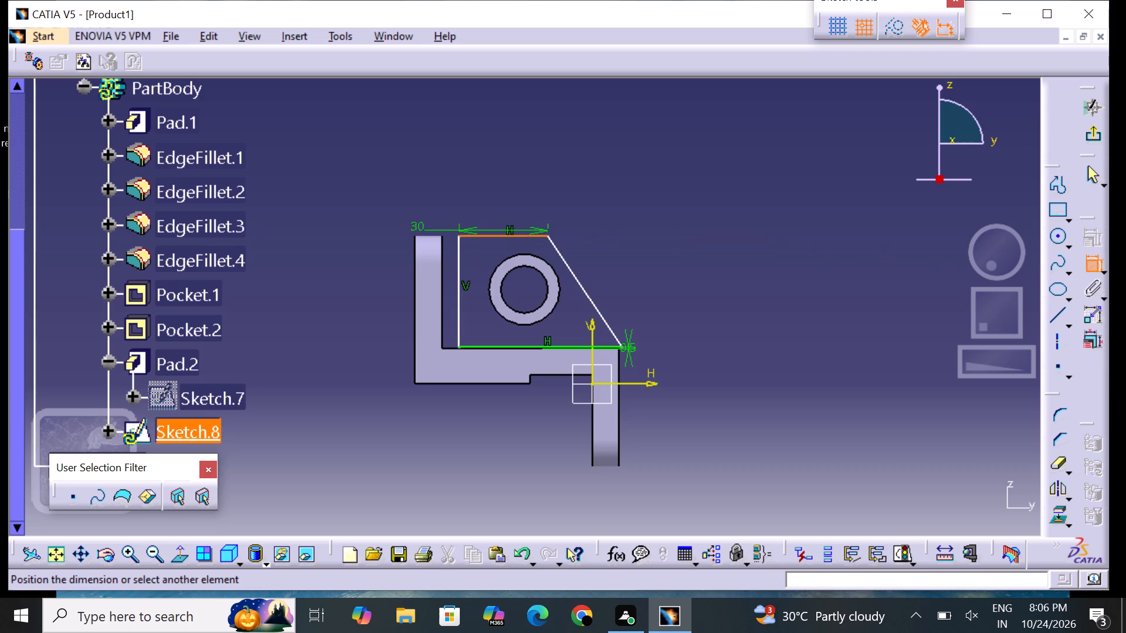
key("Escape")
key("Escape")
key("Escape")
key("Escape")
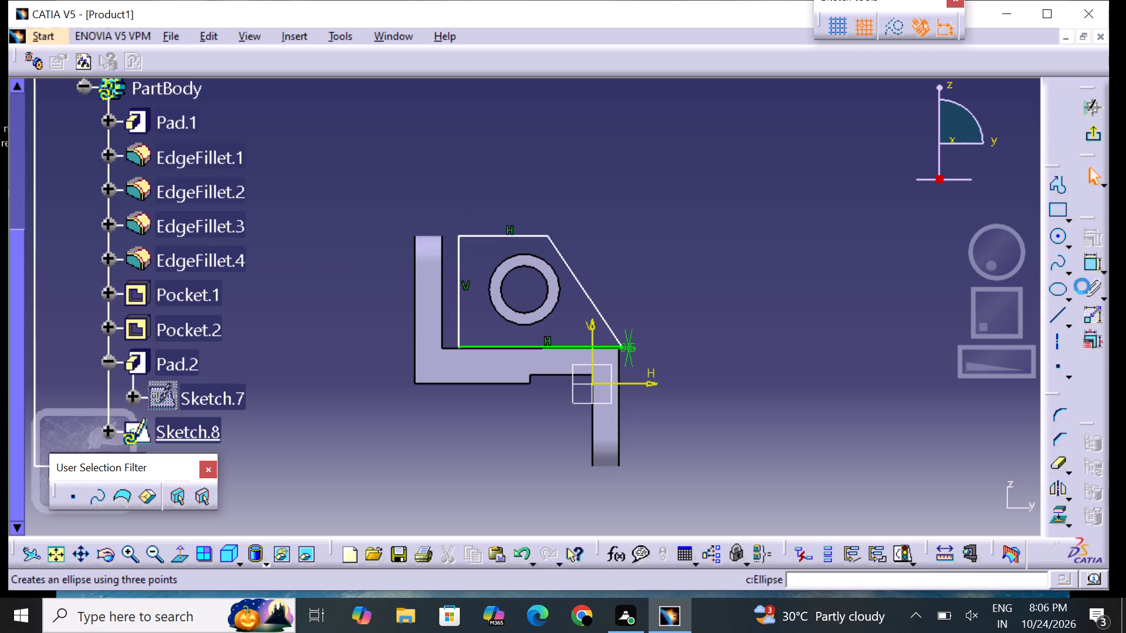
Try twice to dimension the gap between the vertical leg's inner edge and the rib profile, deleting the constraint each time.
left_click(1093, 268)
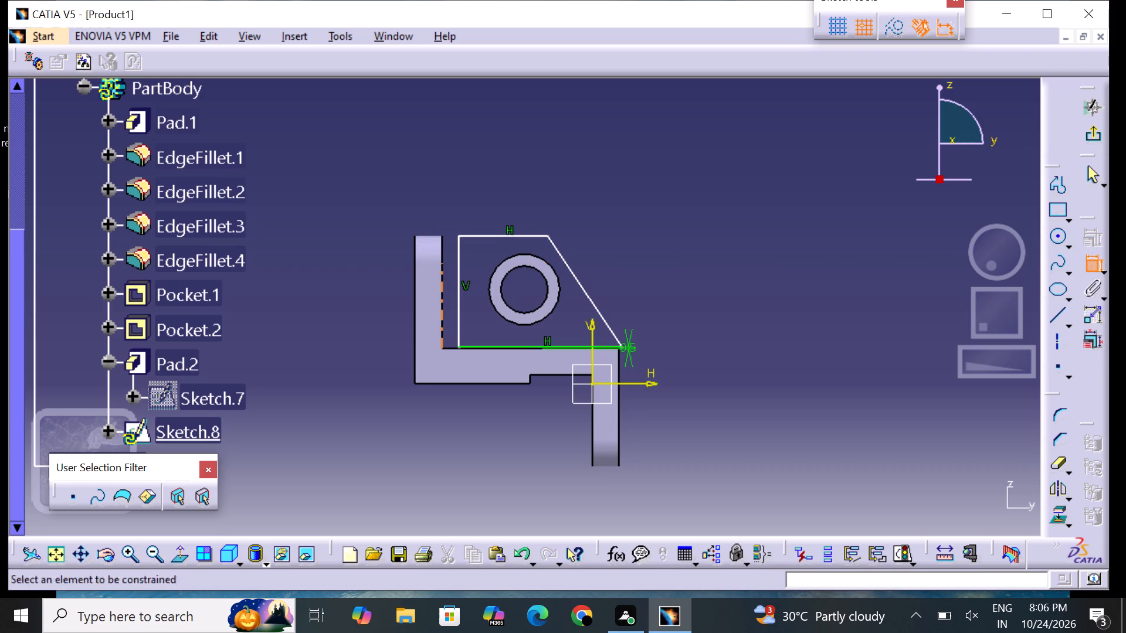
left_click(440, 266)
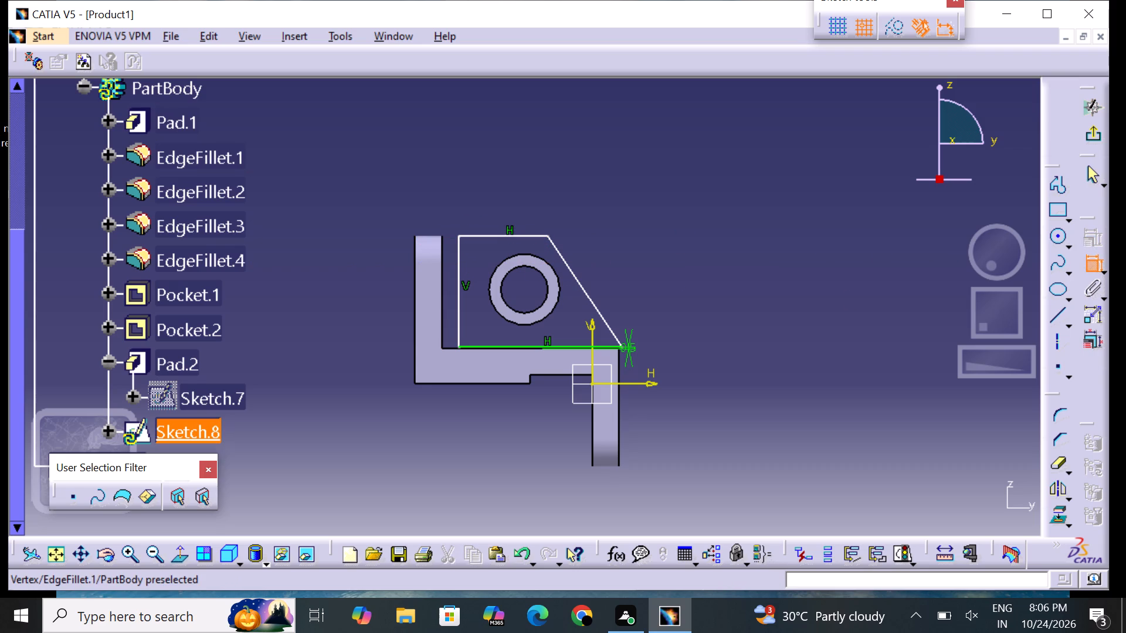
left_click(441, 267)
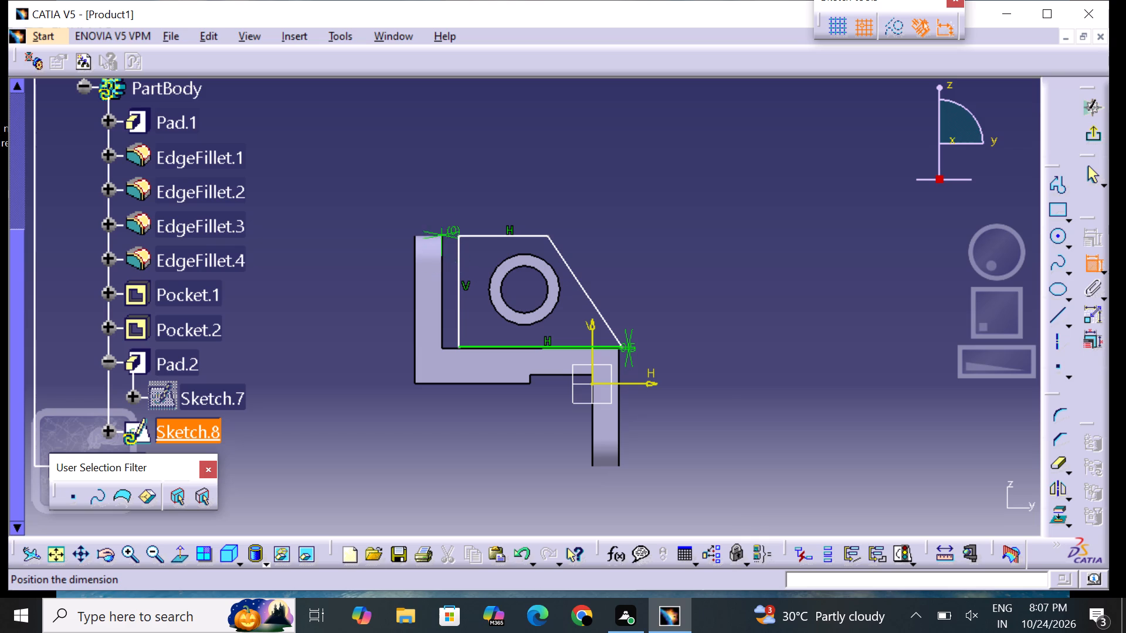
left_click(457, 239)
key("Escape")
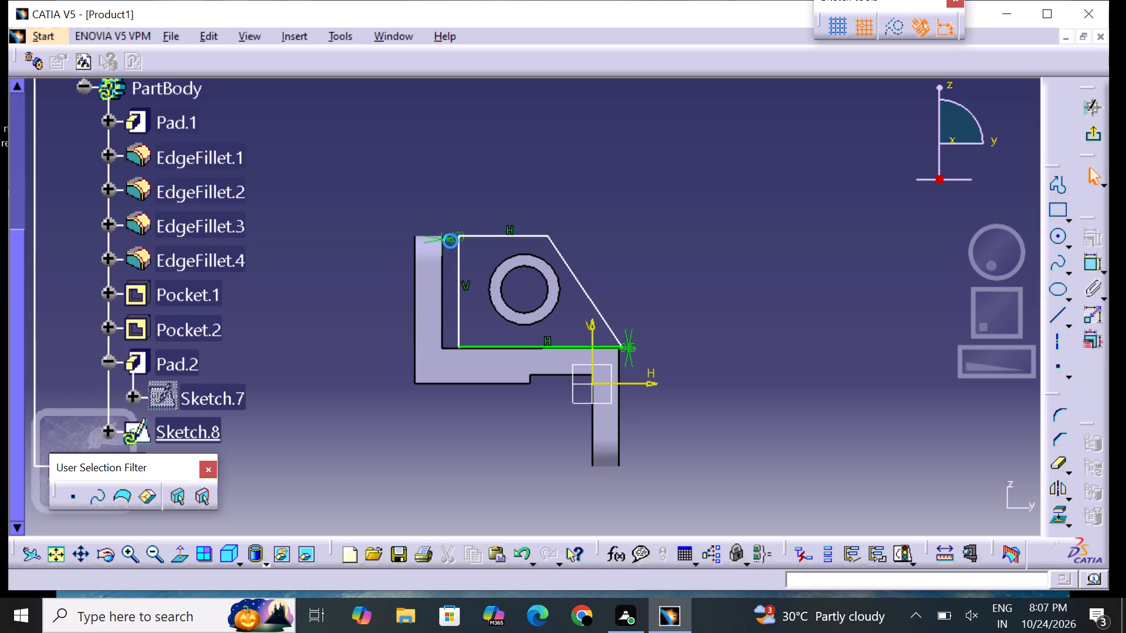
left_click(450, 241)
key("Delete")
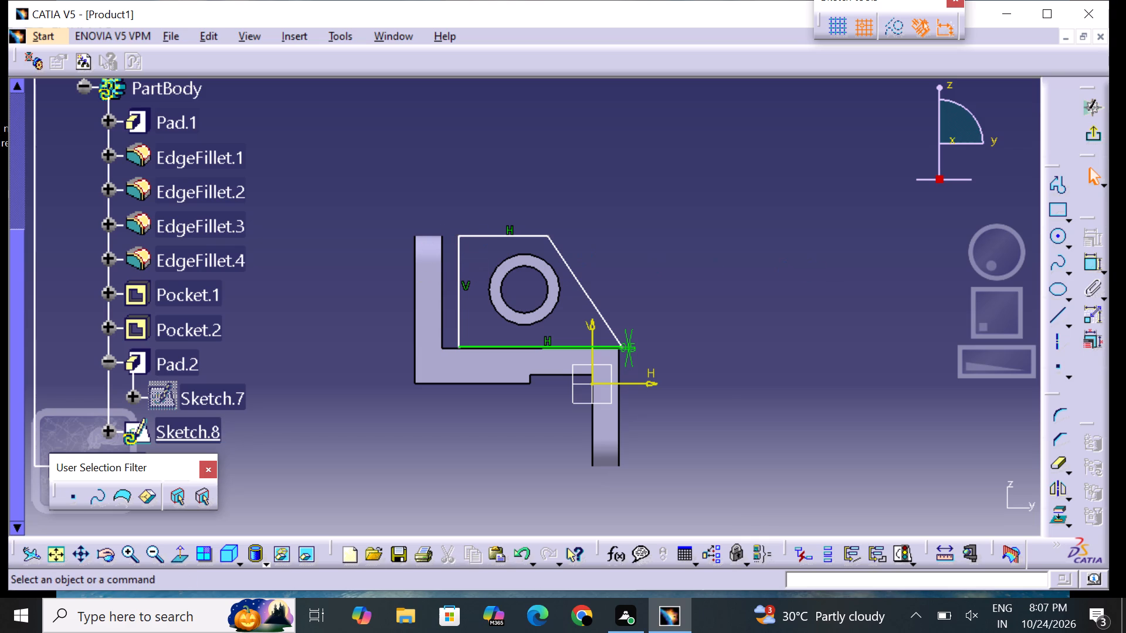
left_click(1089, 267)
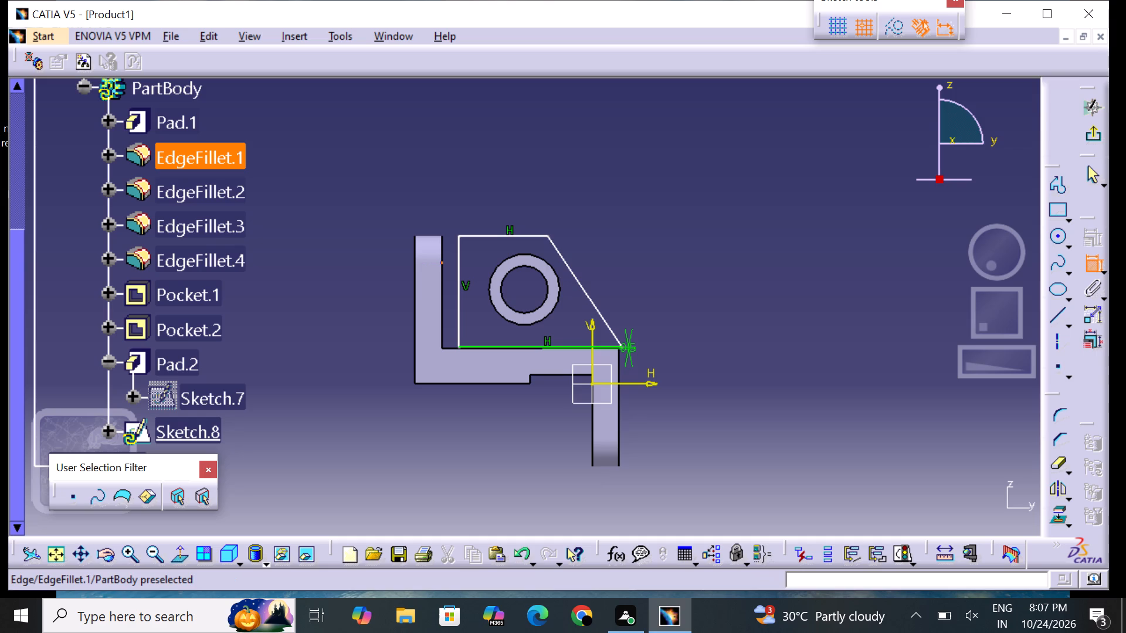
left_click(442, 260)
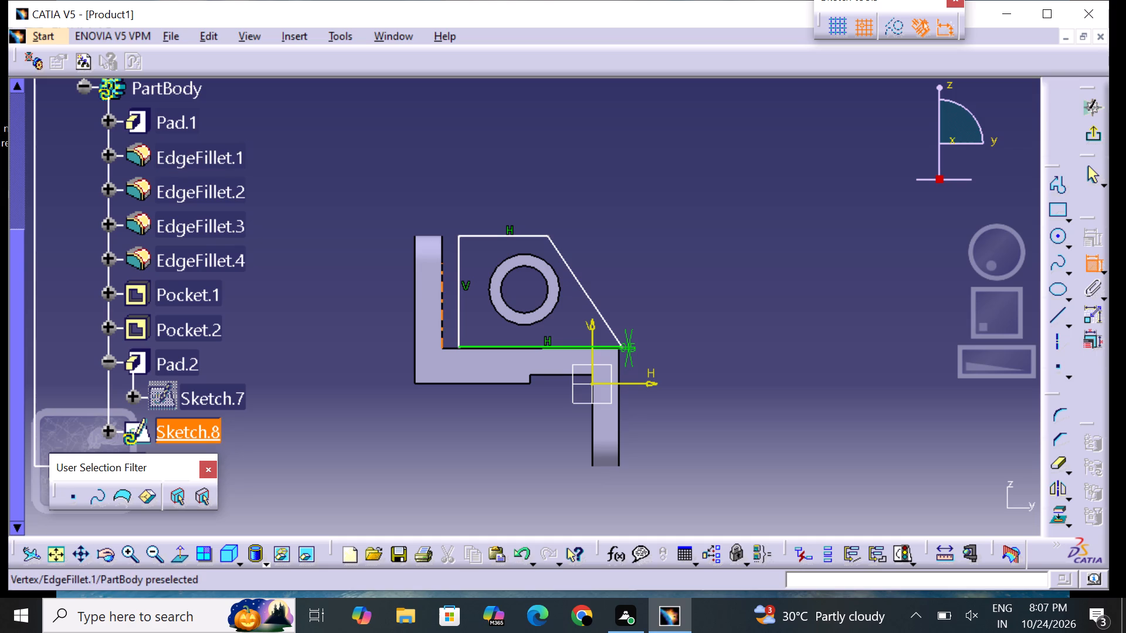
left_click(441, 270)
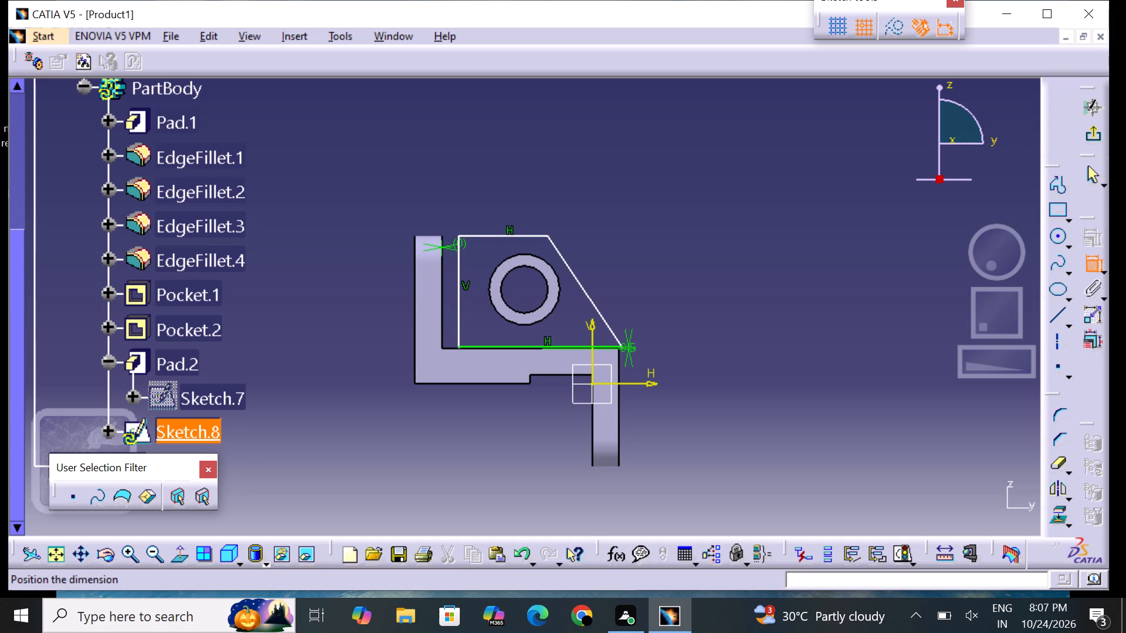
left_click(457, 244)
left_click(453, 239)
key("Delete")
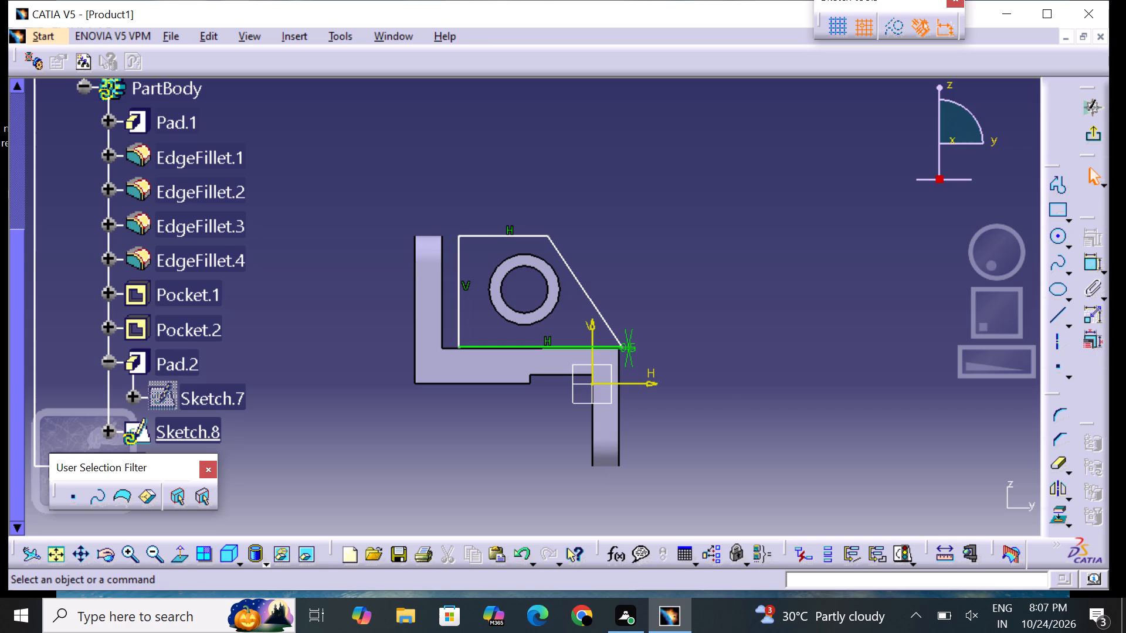
Move the rib profile's upper corner nearest the vertical leg up against the leg's inner face.
left_click_drag(525, 261, 523, 251)
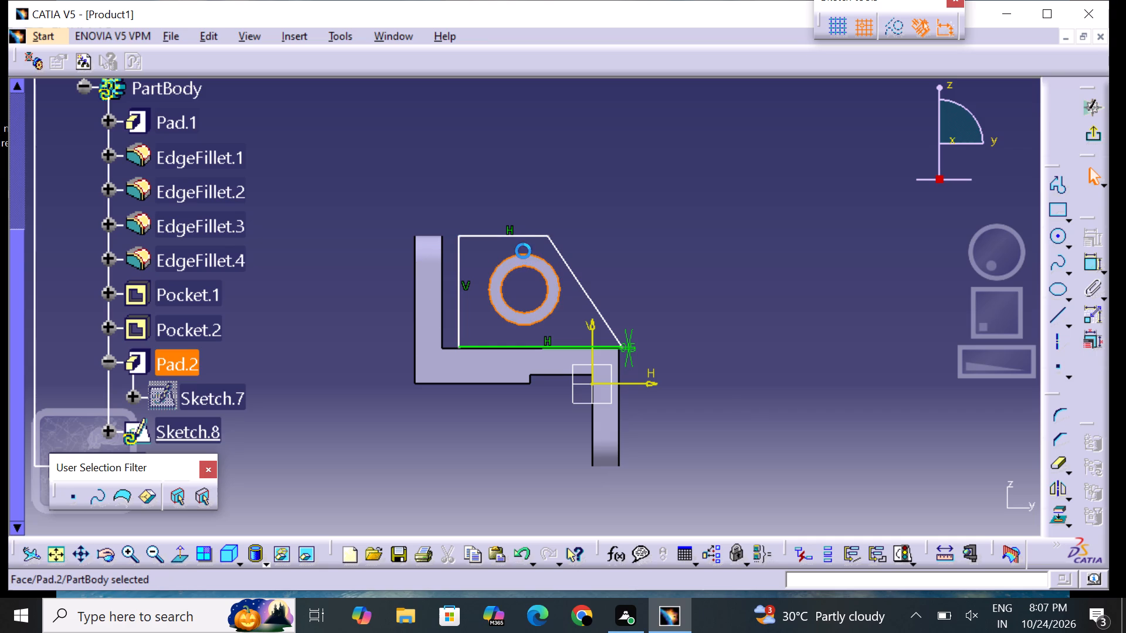
left_click_drag(523, 251, 516, 241)
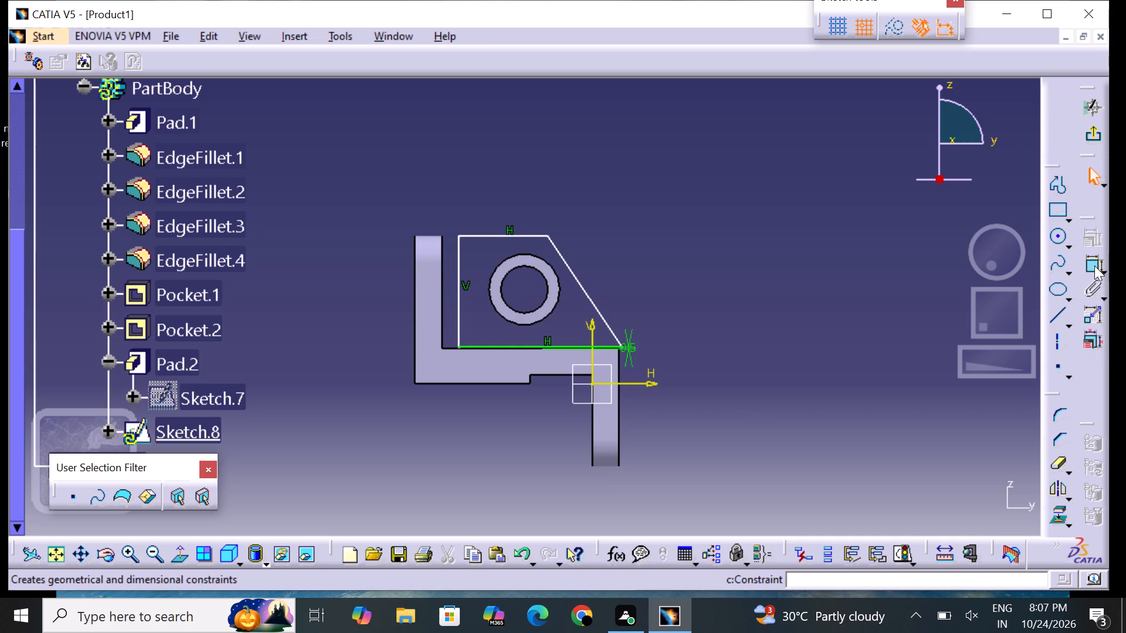
left_click_drag(1092, 267, 1059, 268)
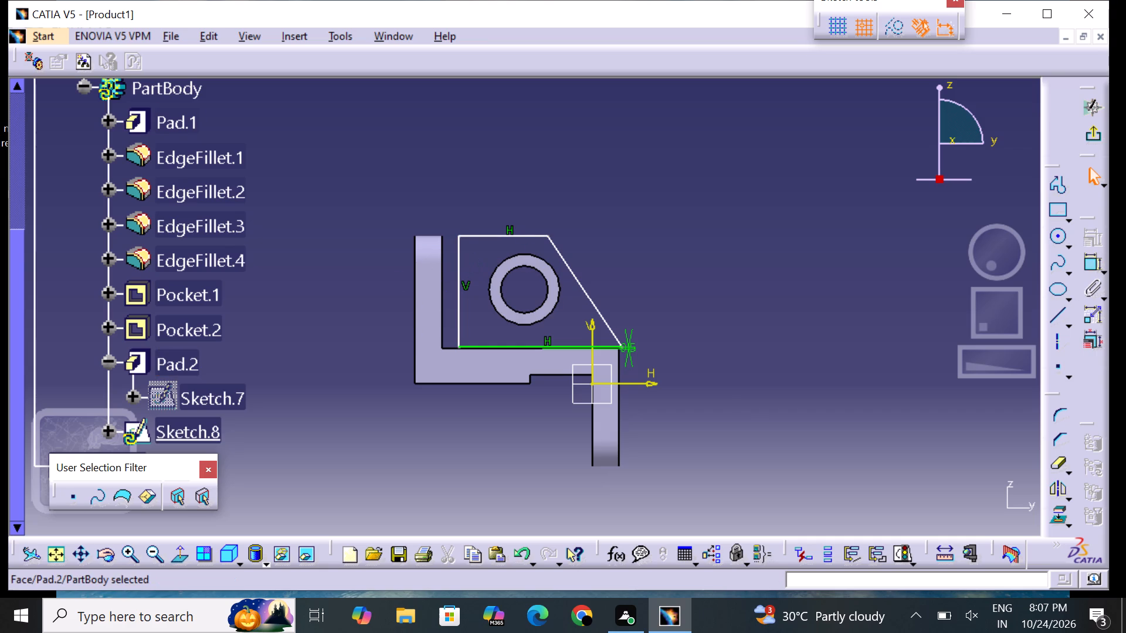
left_click(459, 236)
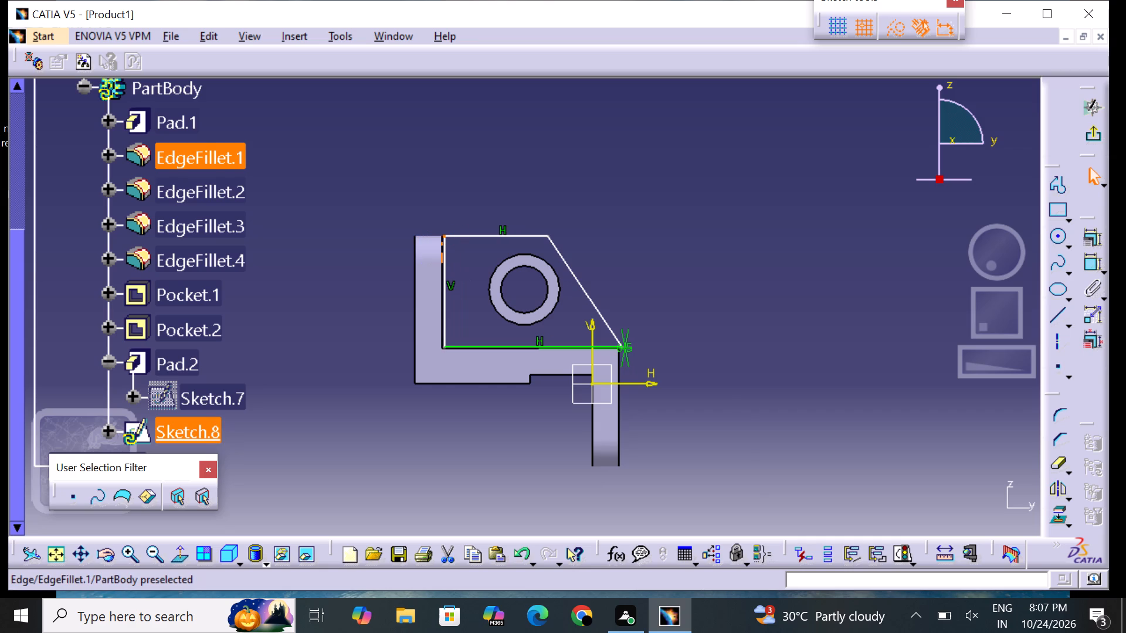
left_click(477, 261)
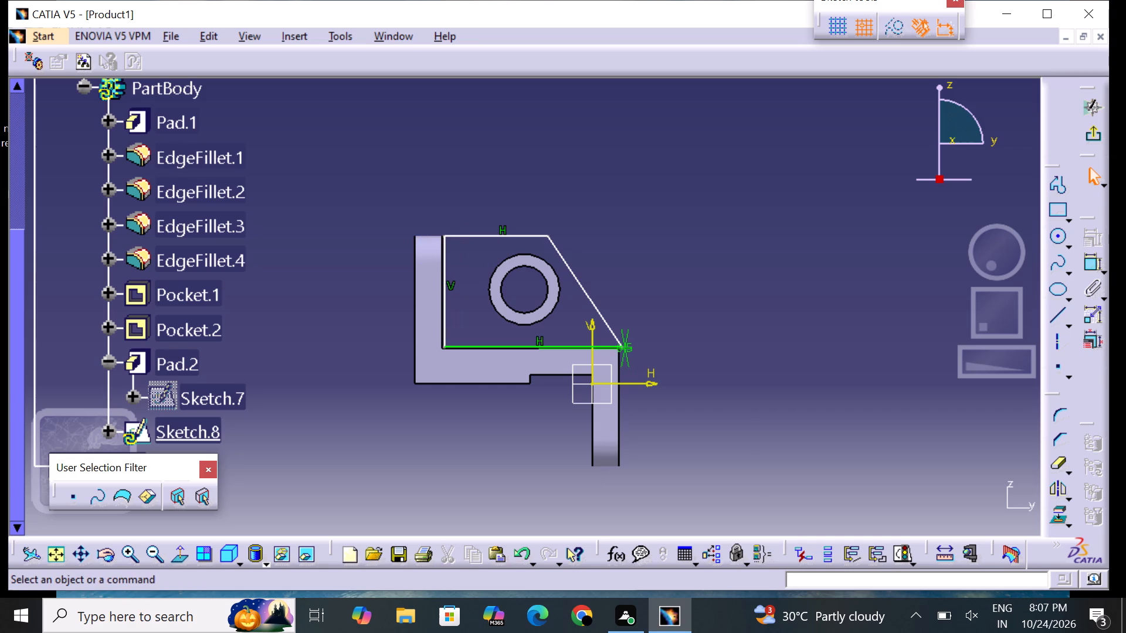
Dimension the gap between the rib profile's vertical edge and the vertical leg's inner face, and set it to 0.5 mm.
left_click(1096, 261)
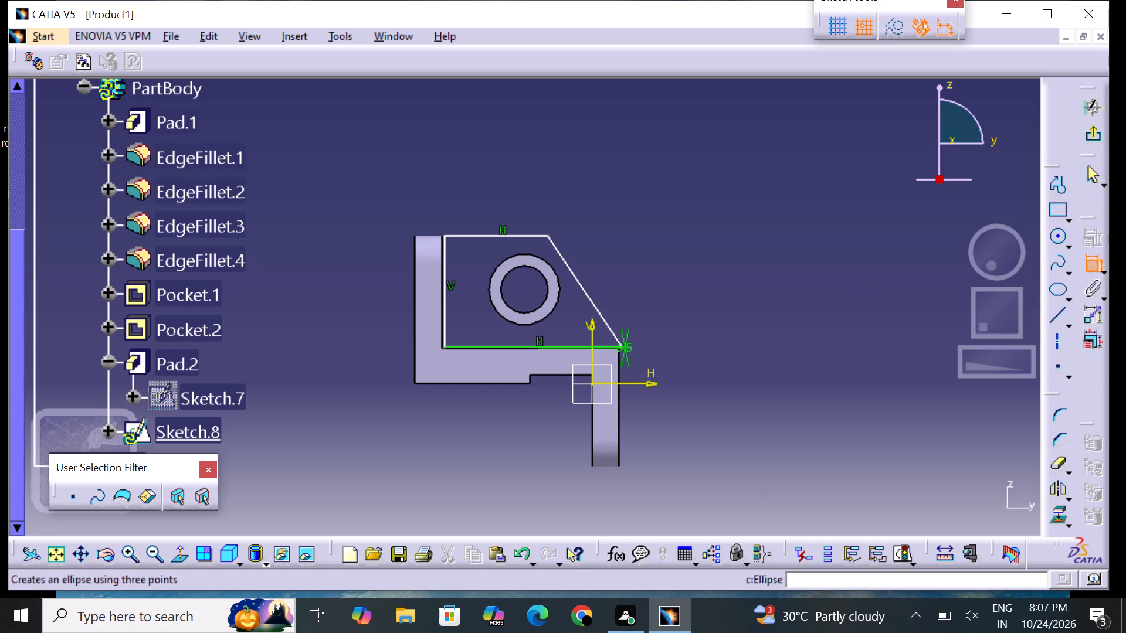
left_click(439, 273)
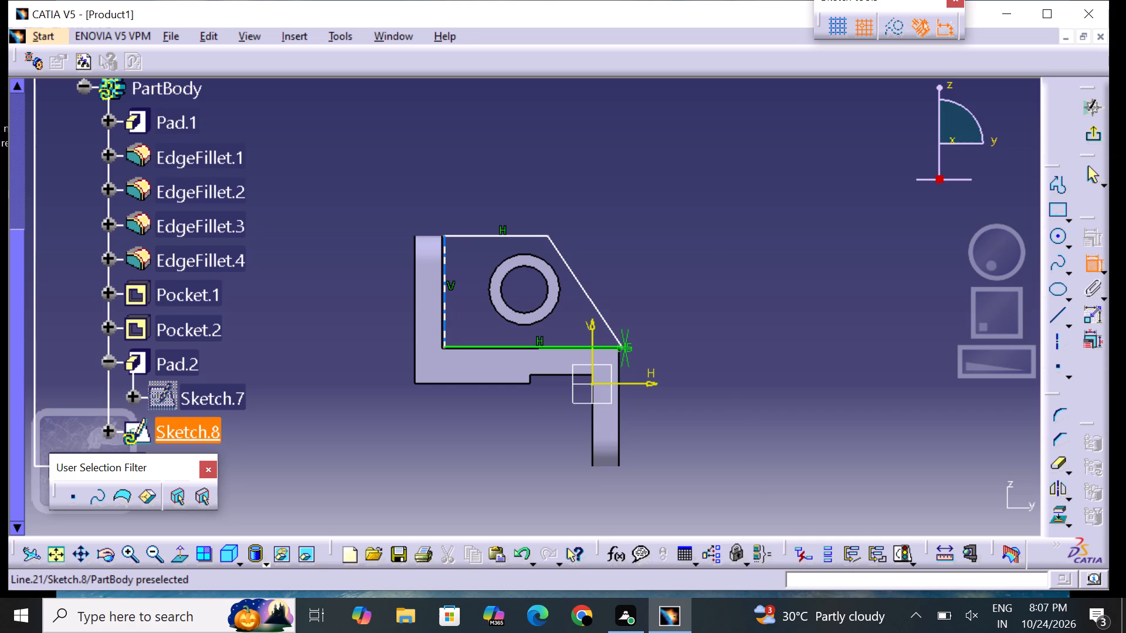
left_click(443, 285)
left_click(438, 290)
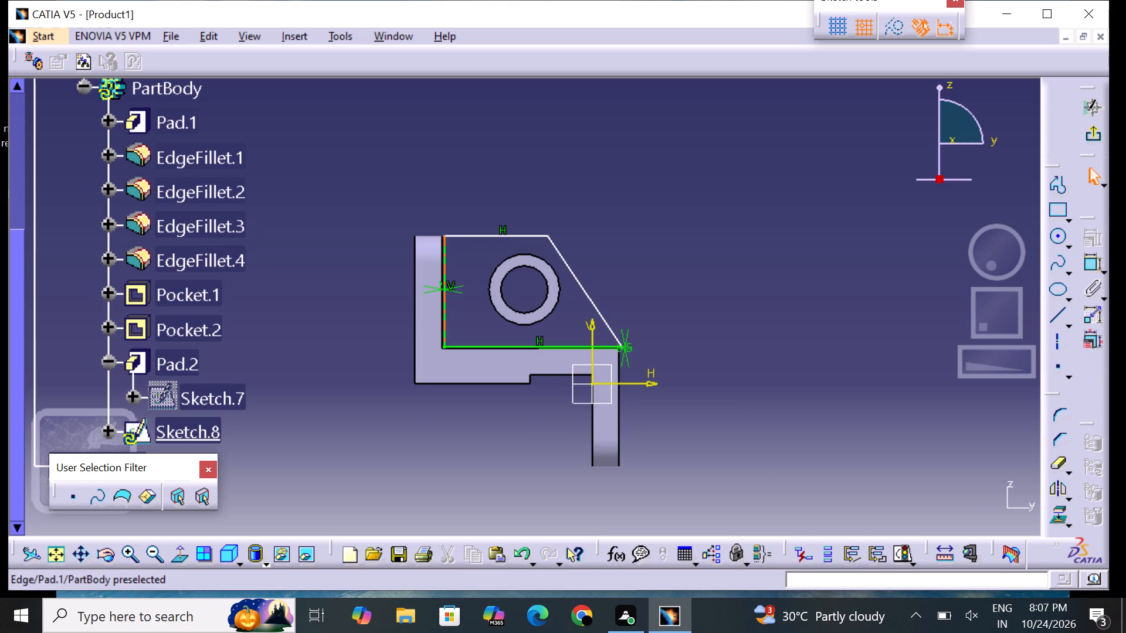
left_click(442, 291)
left_click(434, 287)
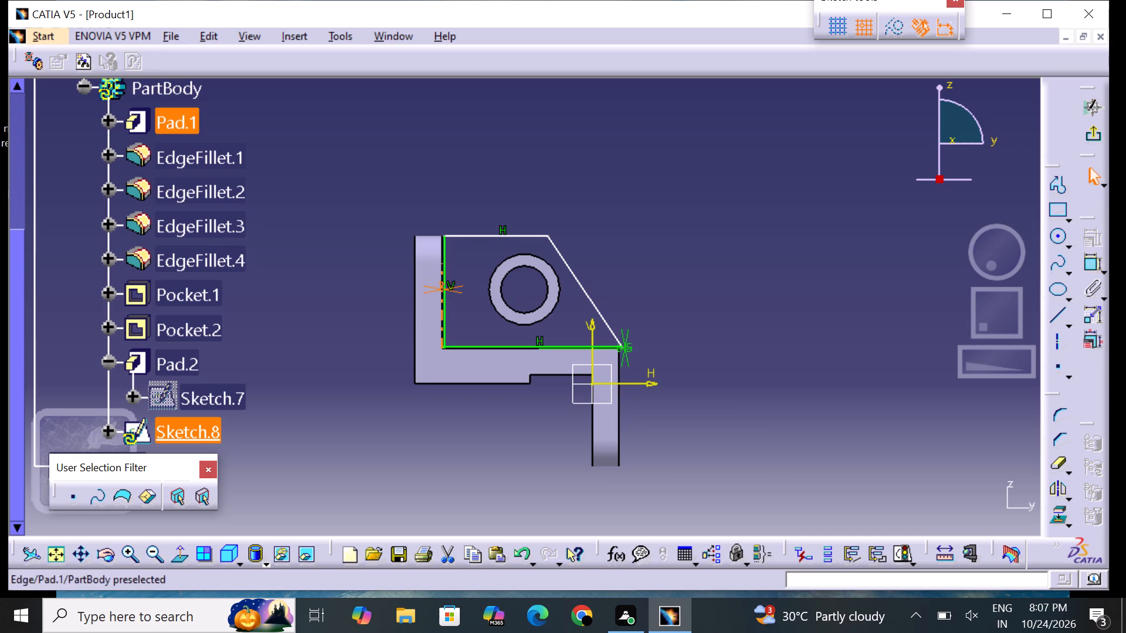
left_click_drag(428, 294, 444, 208)
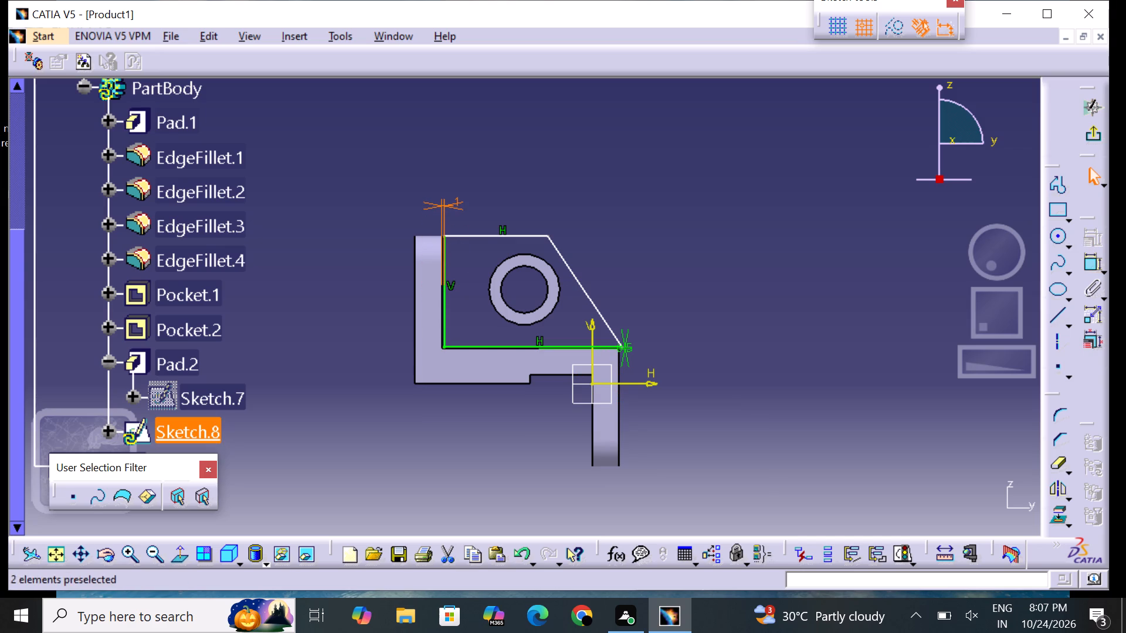
left_click(455, 204)
left_click_drag(452, 206, 448, 217)
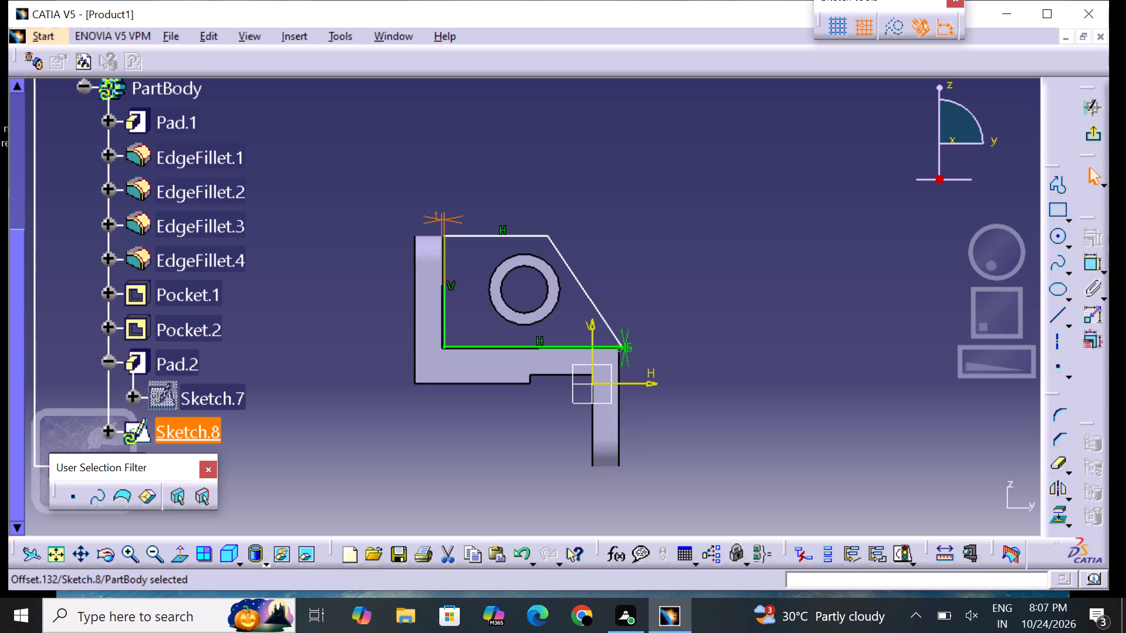
double_click(447, 217)
key("BackSpace")
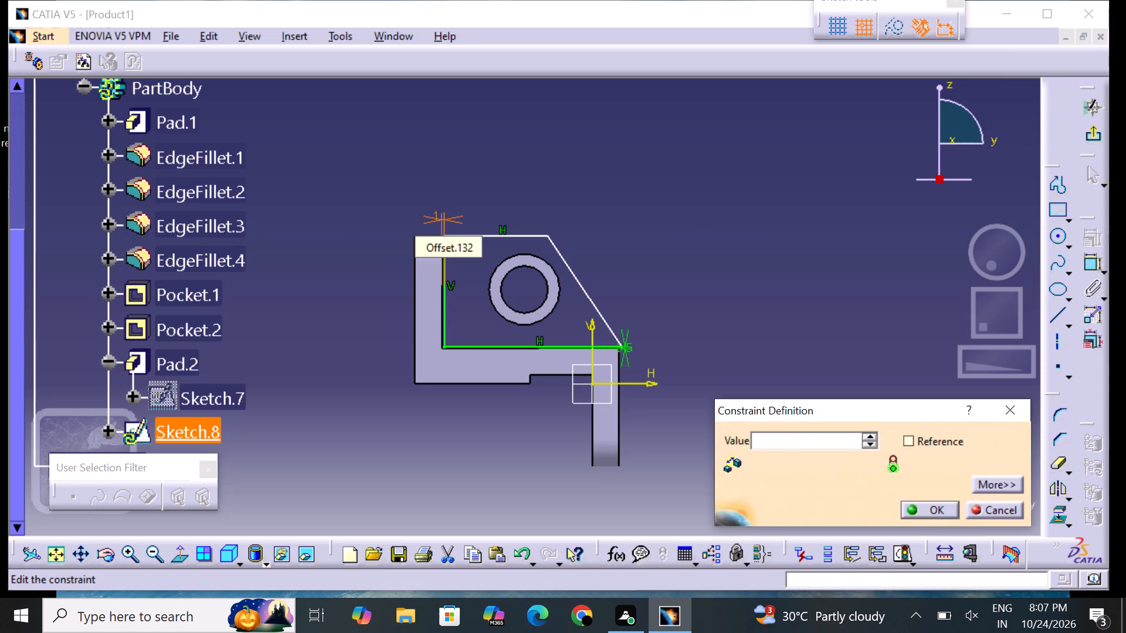
type("0.5")
key("Return")
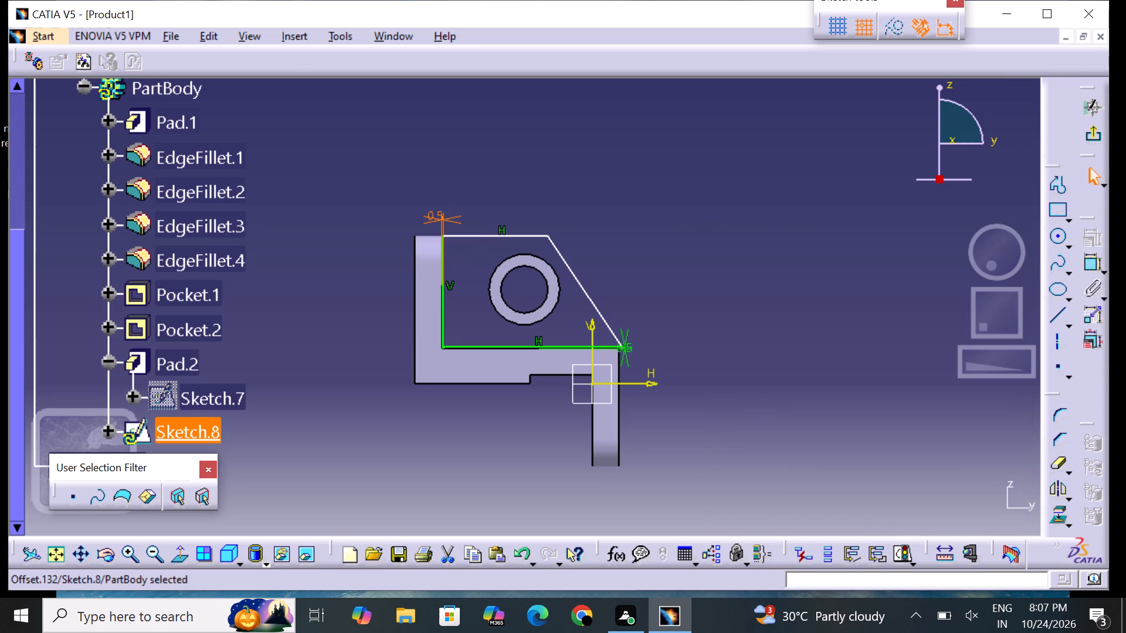
Adjust the rib profile's top and slanted edges, keeping the top level with the vertical leg and ending the slant near the horizontal leg's outer corner.
left_click(601, 189)
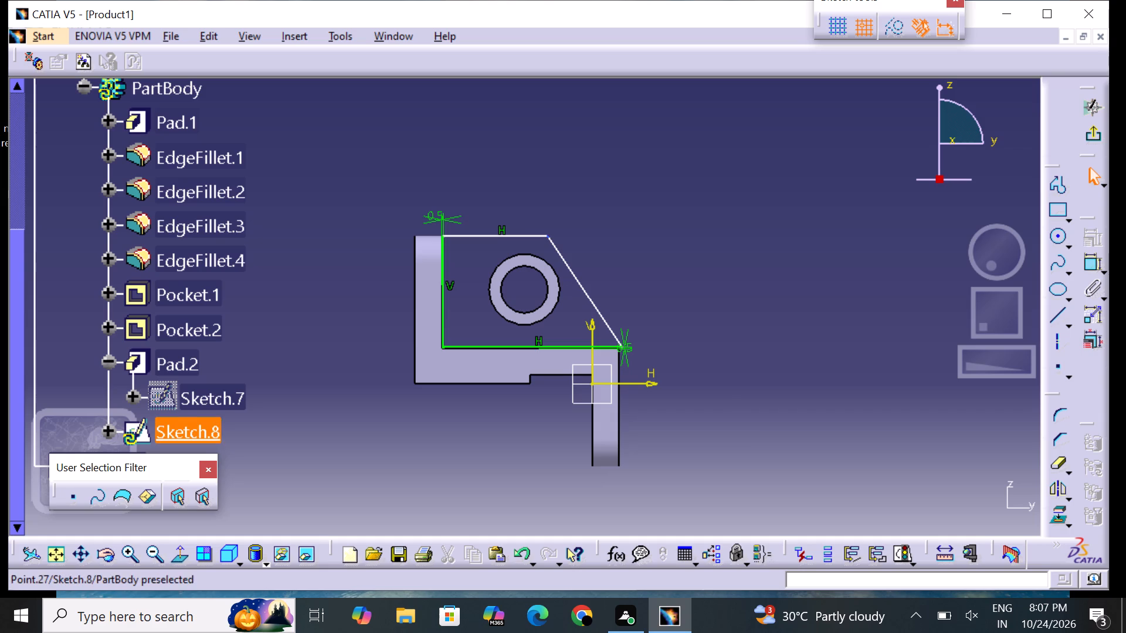
left_click_drag(526, 233, 533, 257)
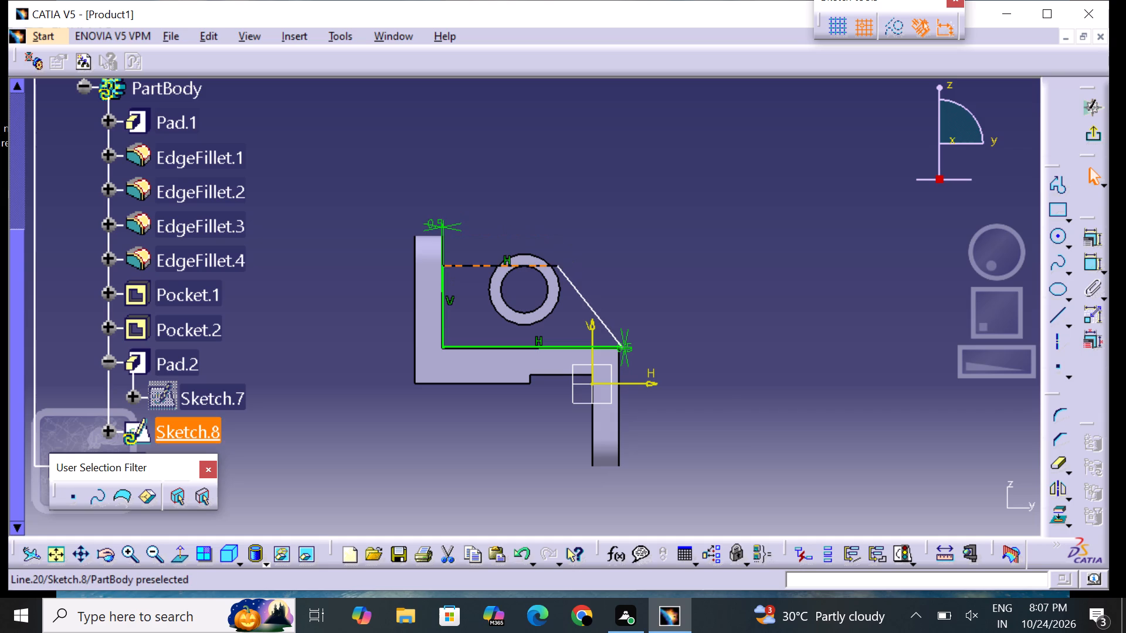
left_click_drag(533, 257, 533, 247)
left_click_drag(567, 250, 567, 253)
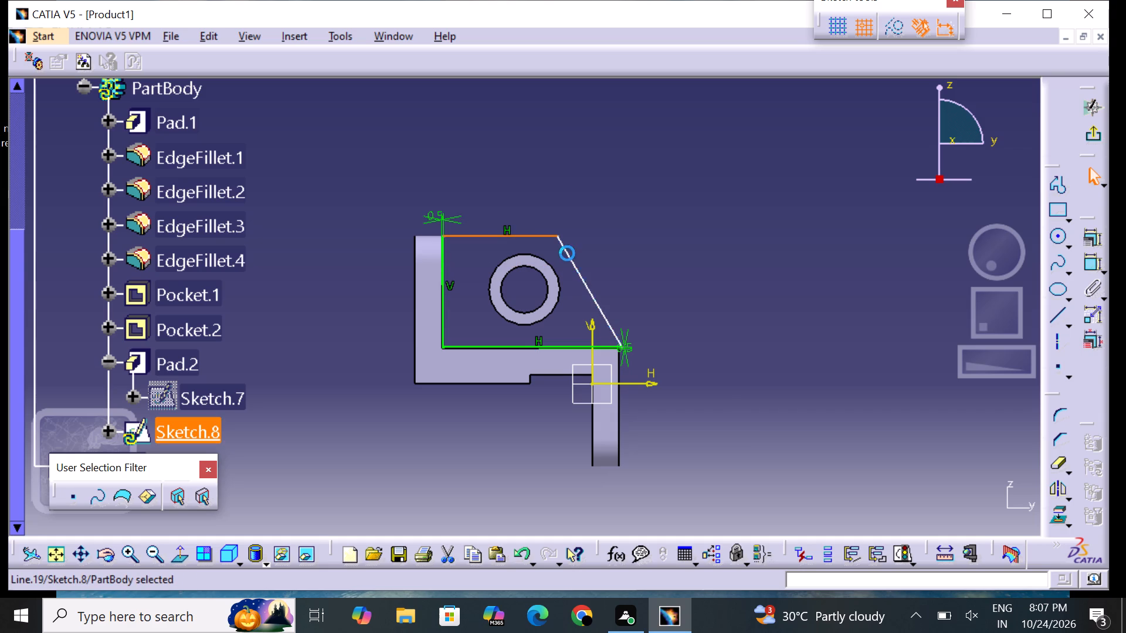
left_click_drag(567, 253, 567, 256)
left_click_drag(453, 250, 457, 243)
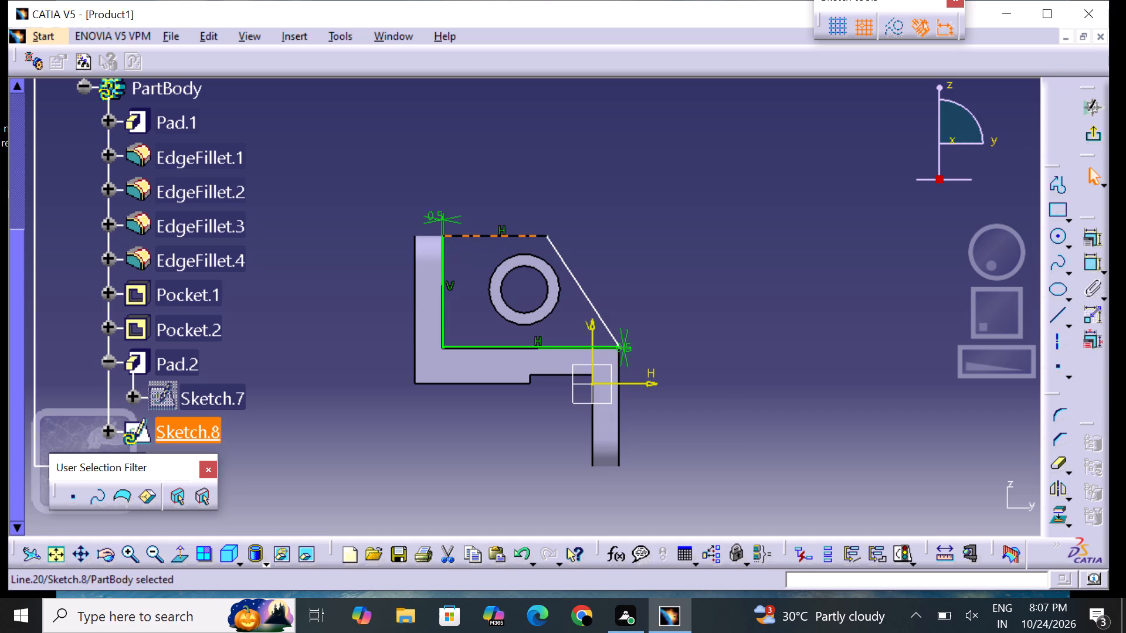
left_click(646, 230)
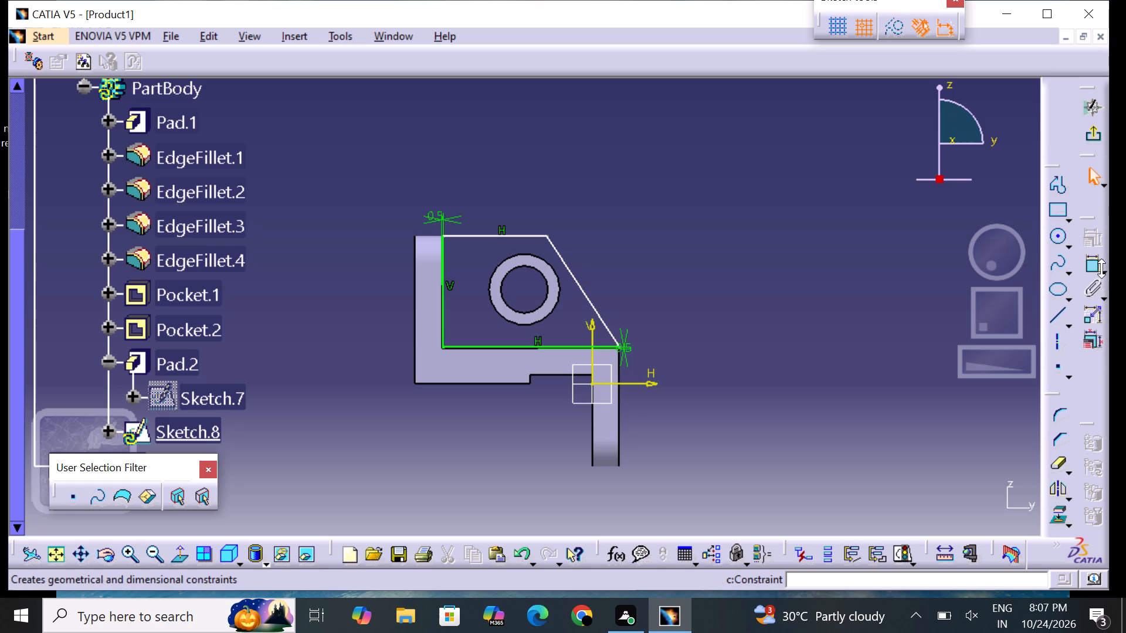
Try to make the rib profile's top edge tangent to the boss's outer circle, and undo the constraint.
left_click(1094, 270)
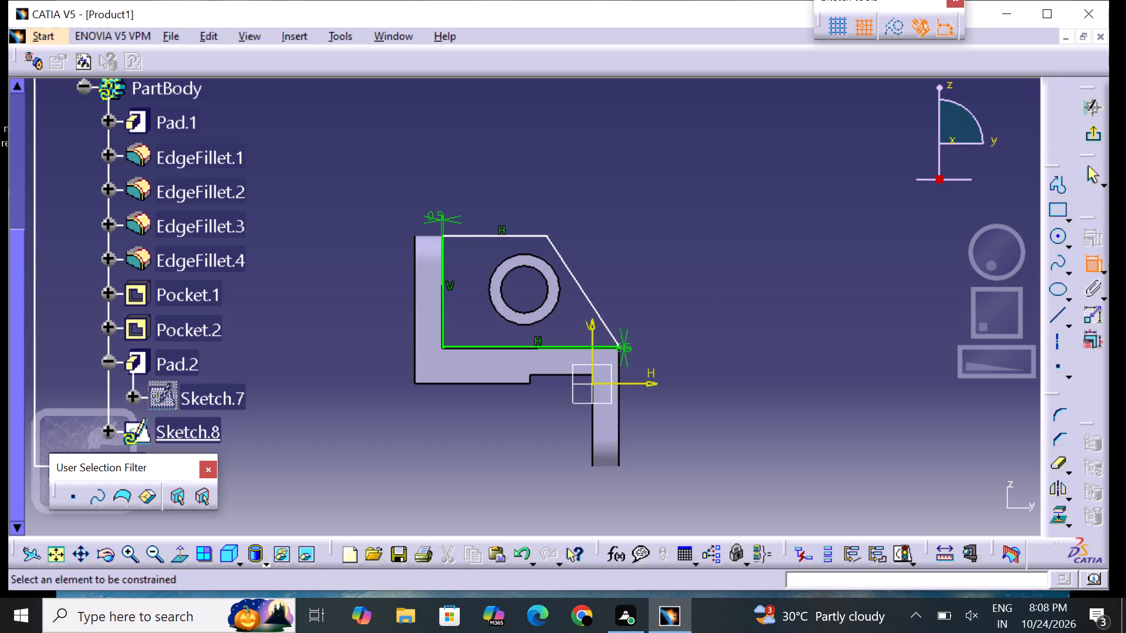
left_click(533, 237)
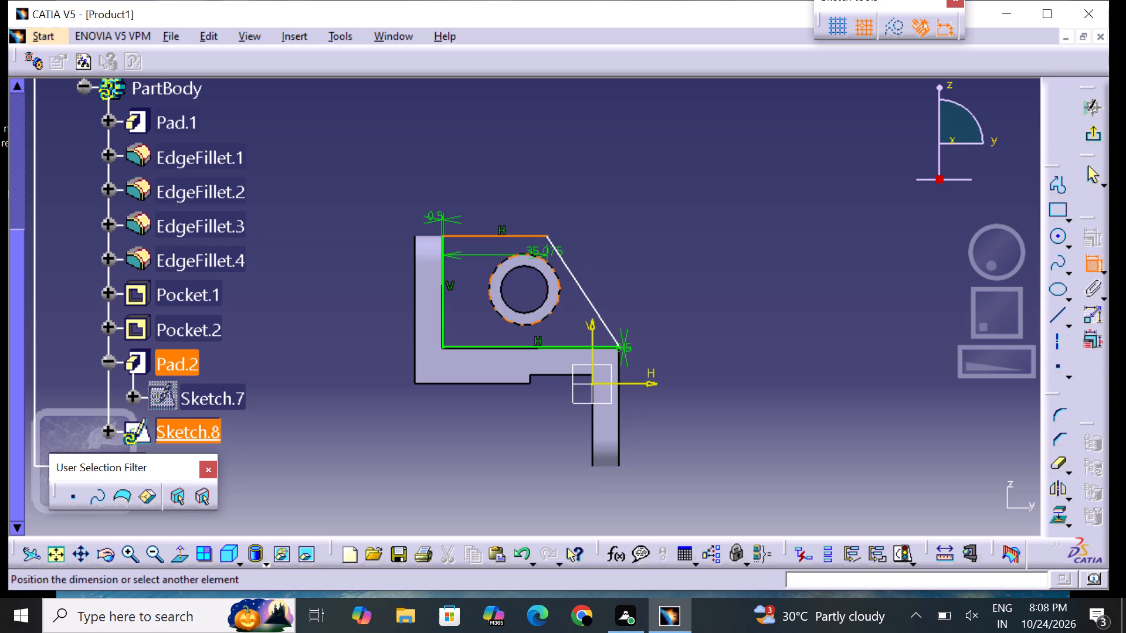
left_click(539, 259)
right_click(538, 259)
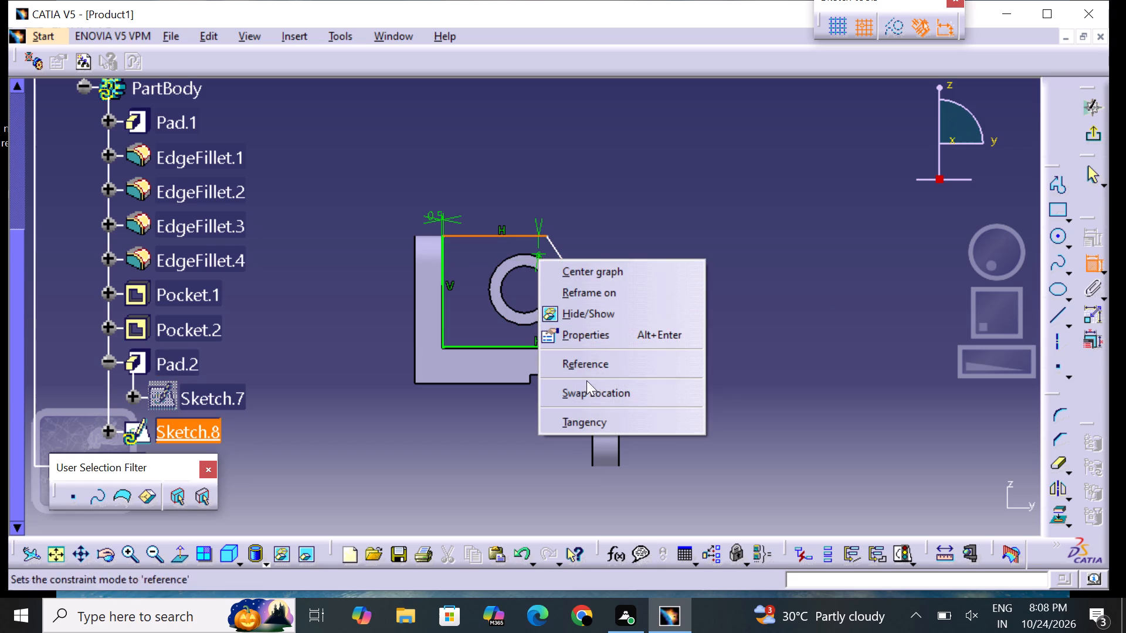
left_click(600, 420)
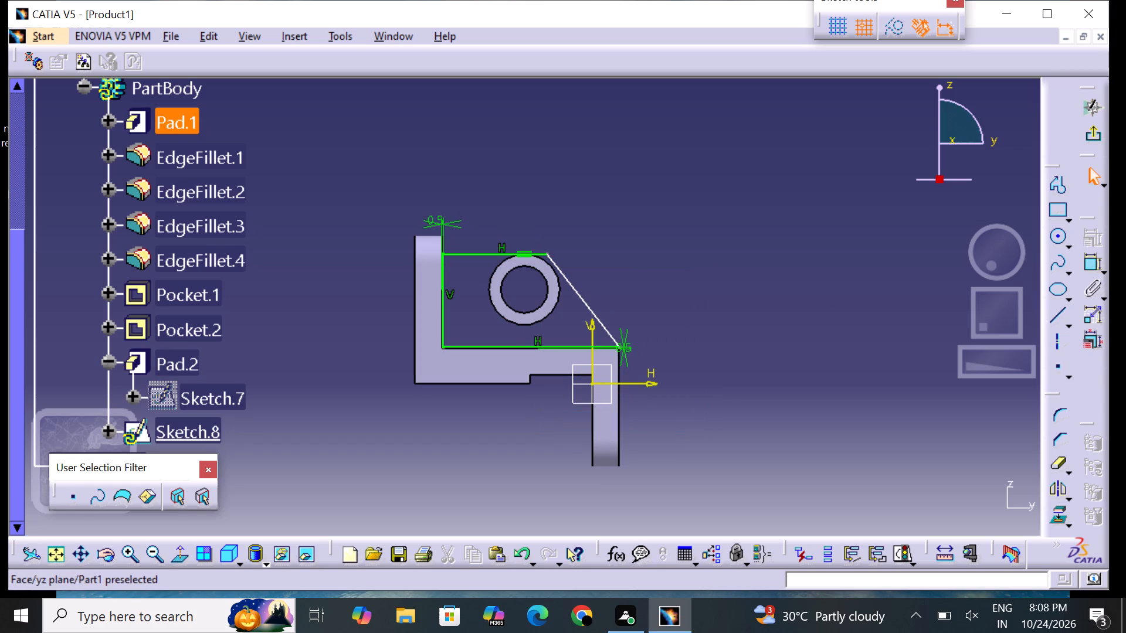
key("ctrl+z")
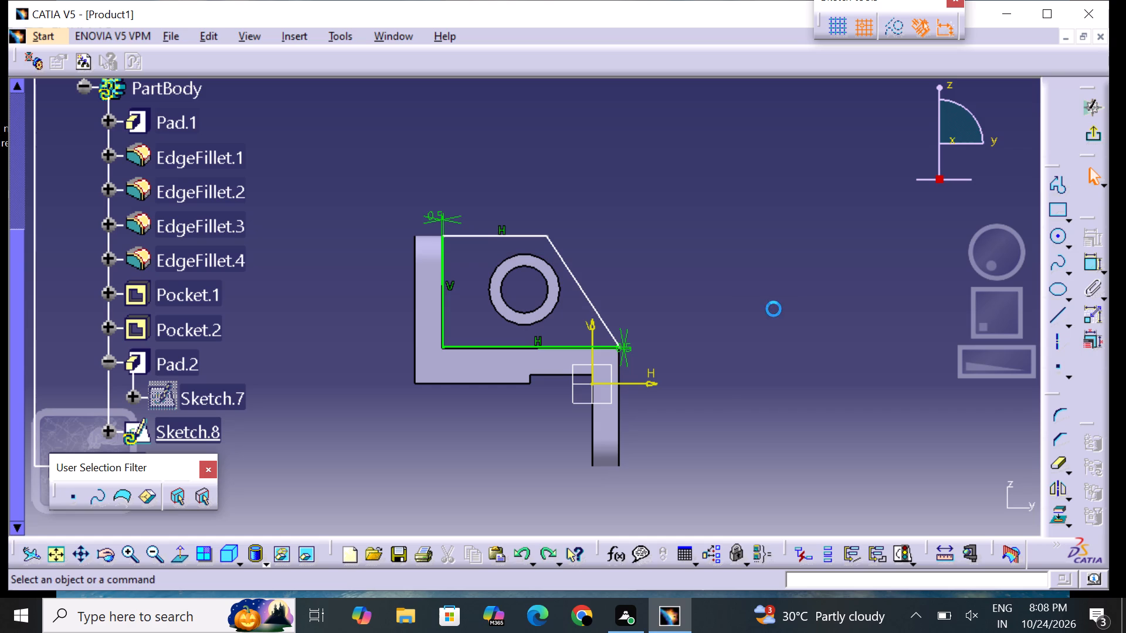
Finish the rib profile sketch and return to the 3D part.
left_click(558, 250)
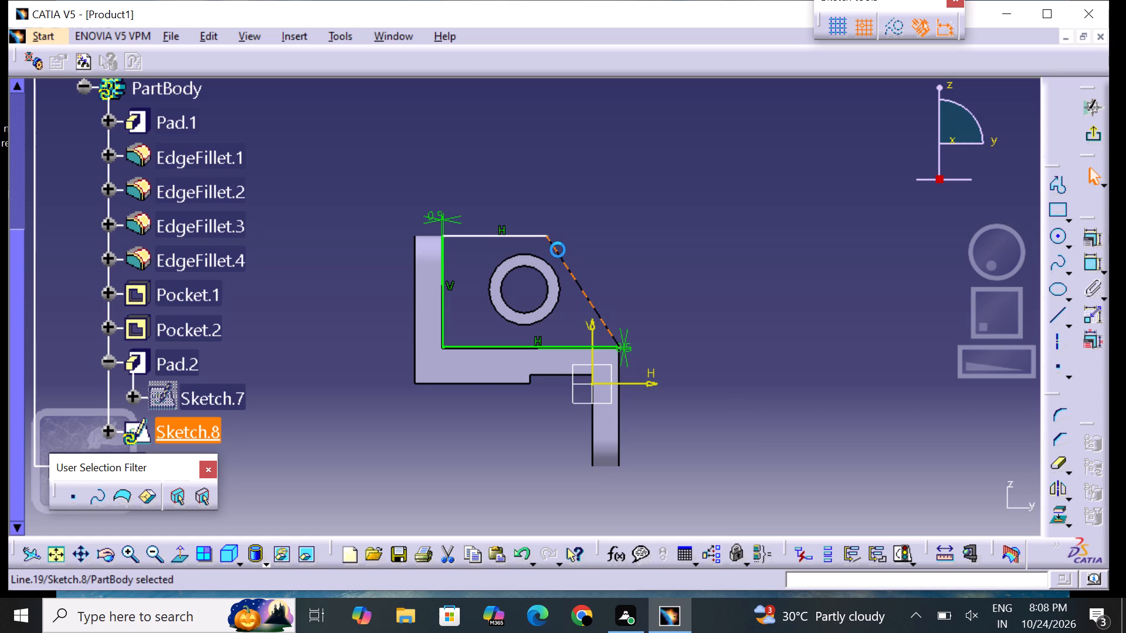
left_click(666, 251)
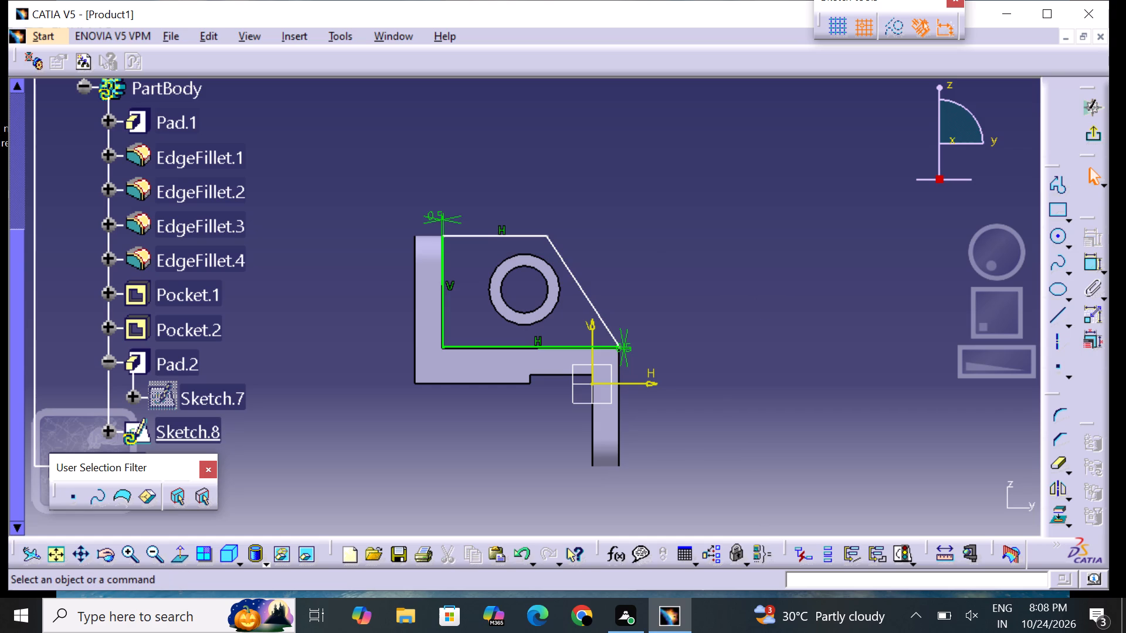
left_click(1092, 138)
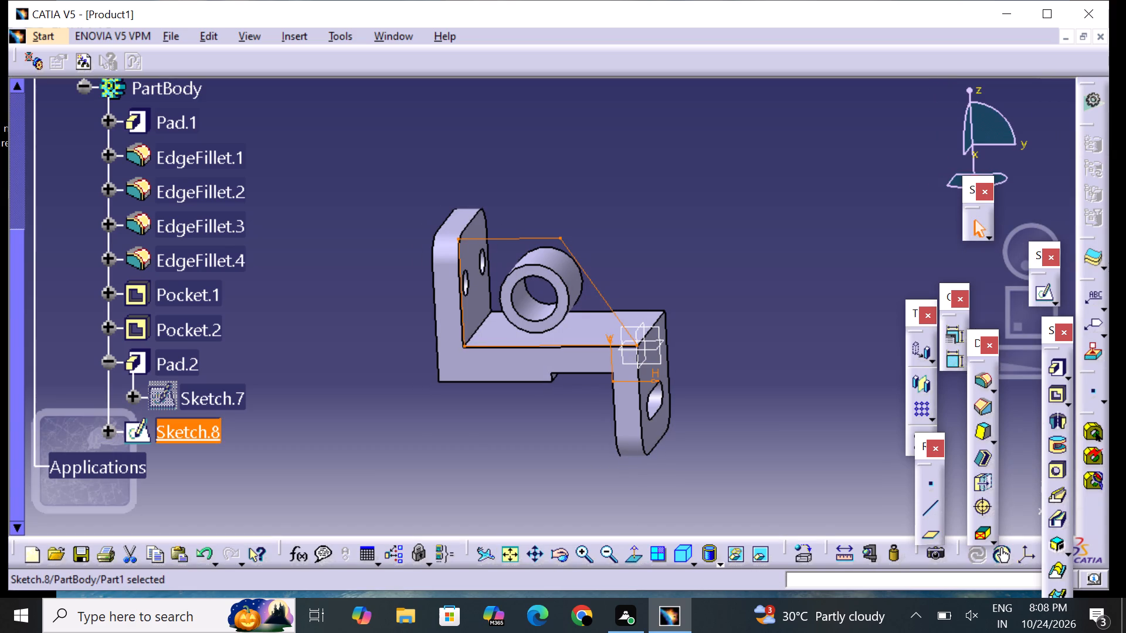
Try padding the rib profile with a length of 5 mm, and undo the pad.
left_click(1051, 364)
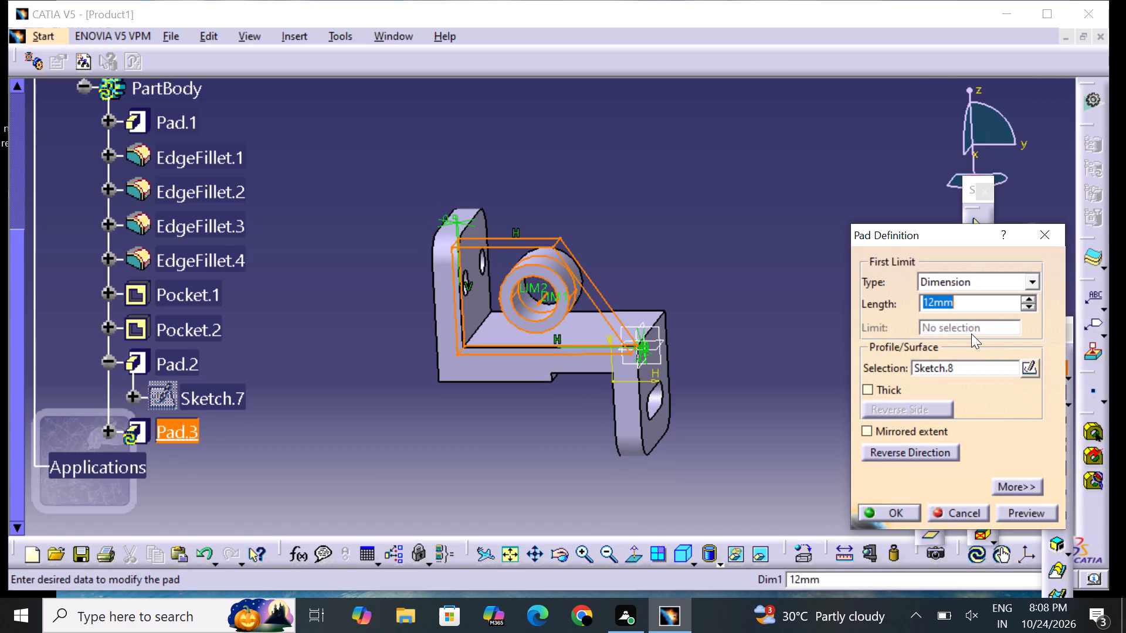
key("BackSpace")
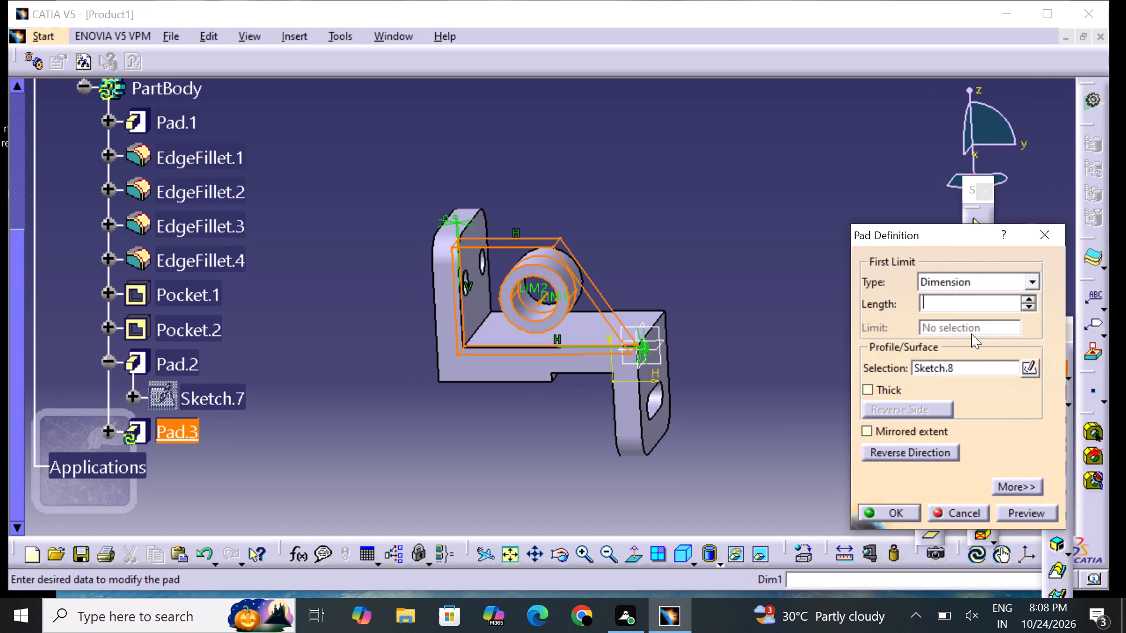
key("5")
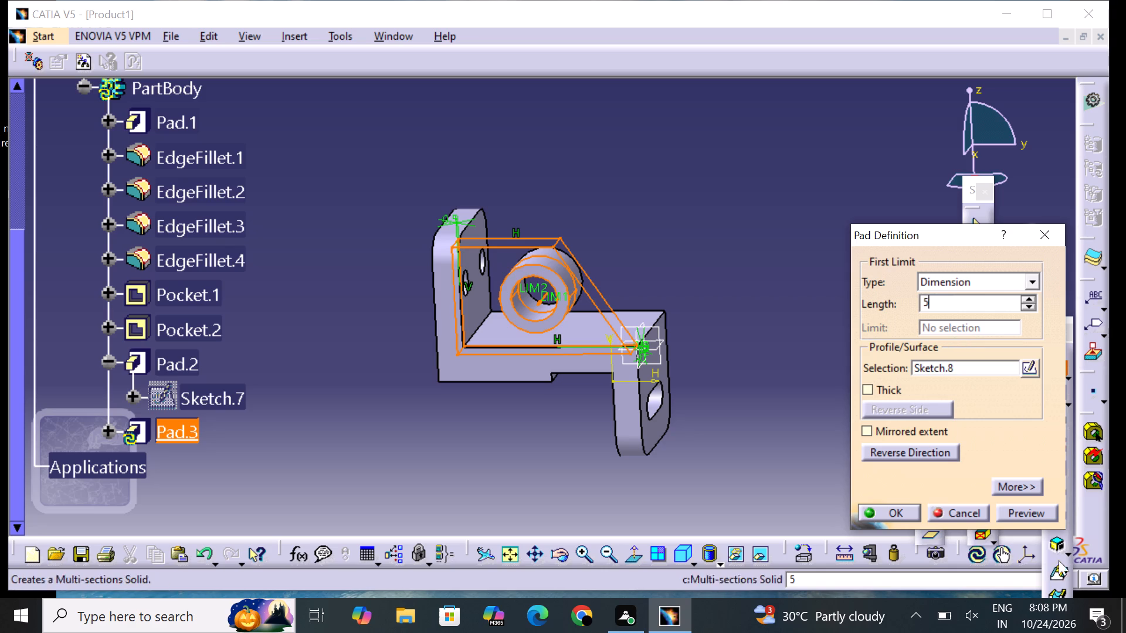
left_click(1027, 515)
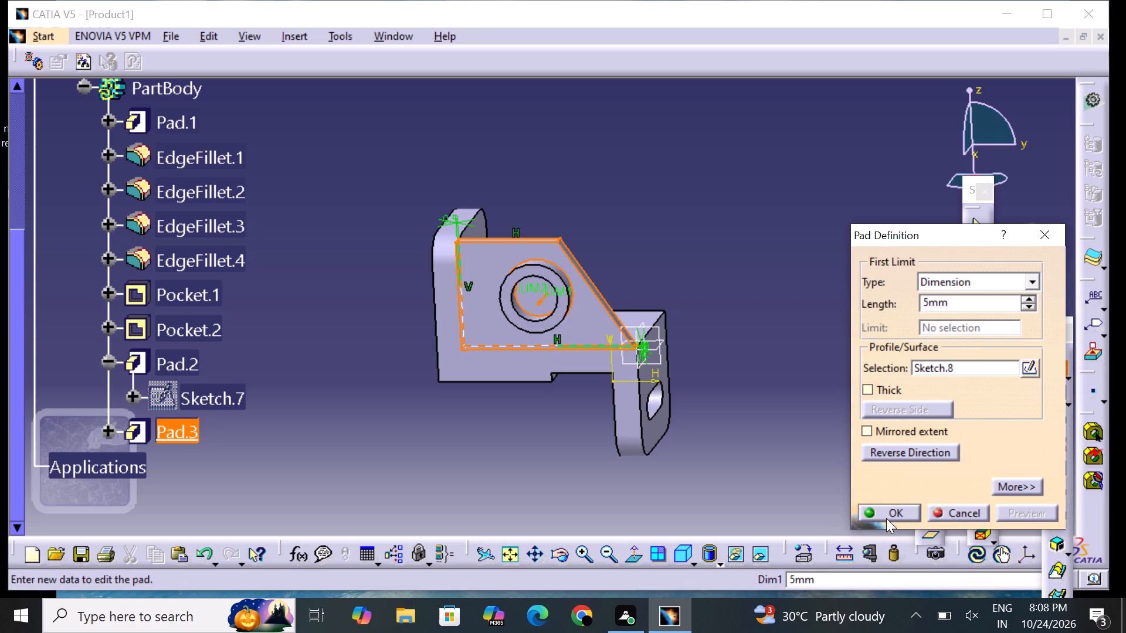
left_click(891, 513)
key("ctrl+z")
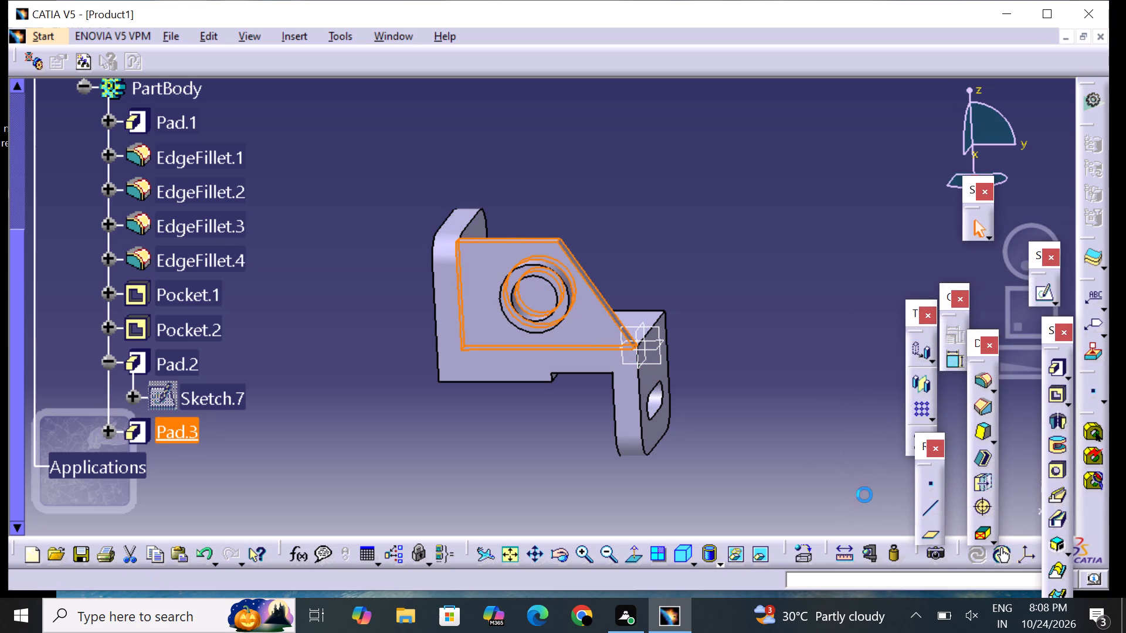
Pad the rib profile 2.5 mm in the reversed direction, with mirrored extent off.
left_click(1057, 362)
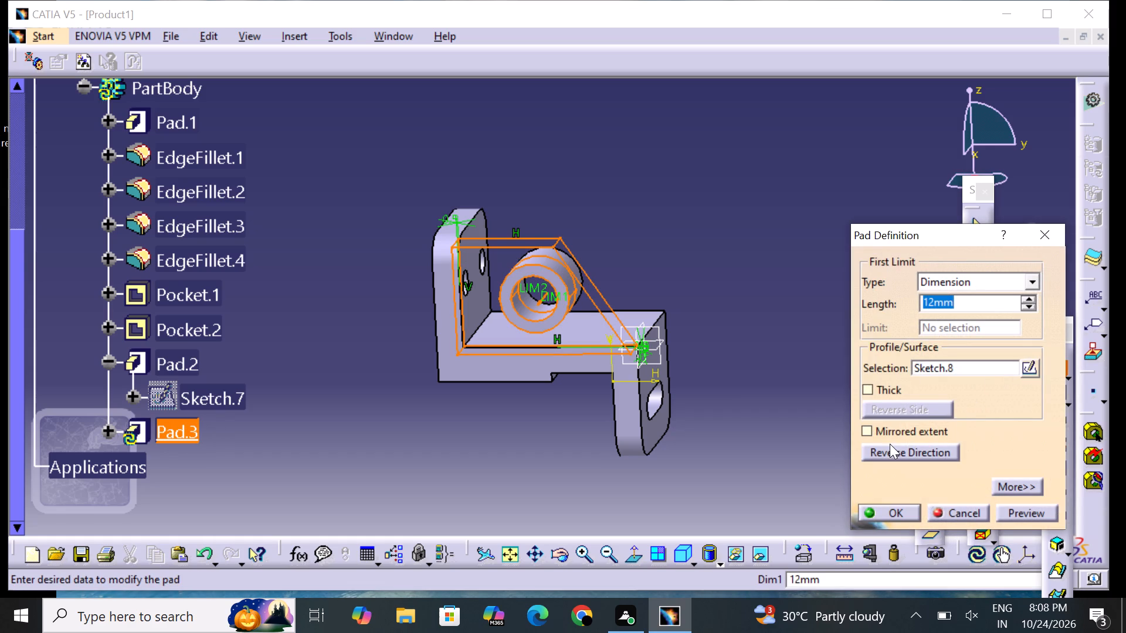
left_click(890, 428)
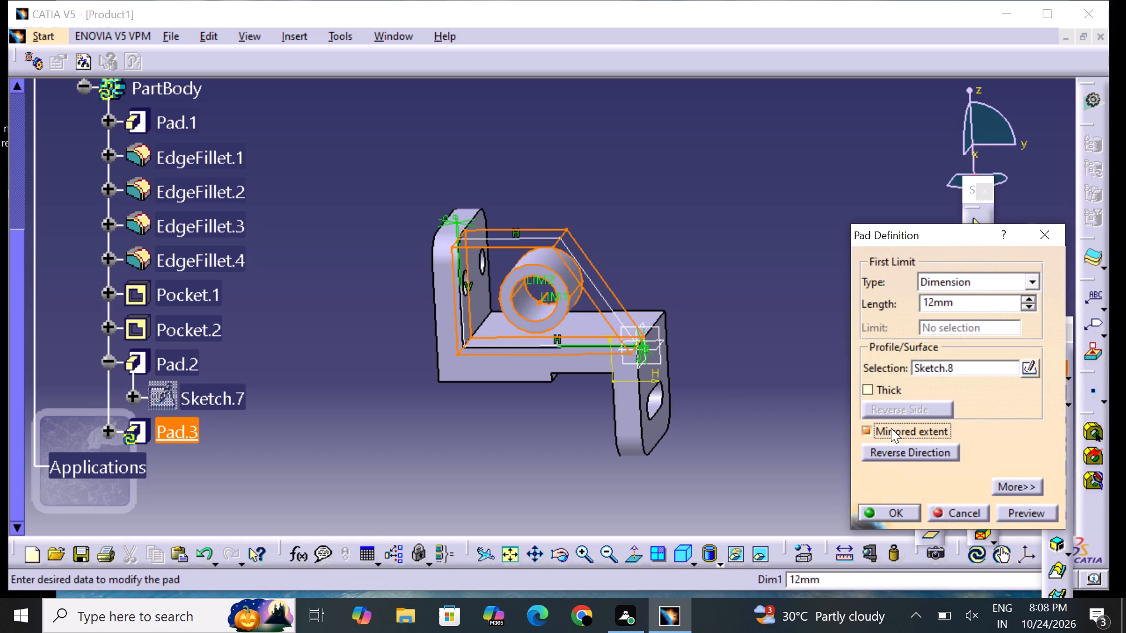
left_click(880, 451)
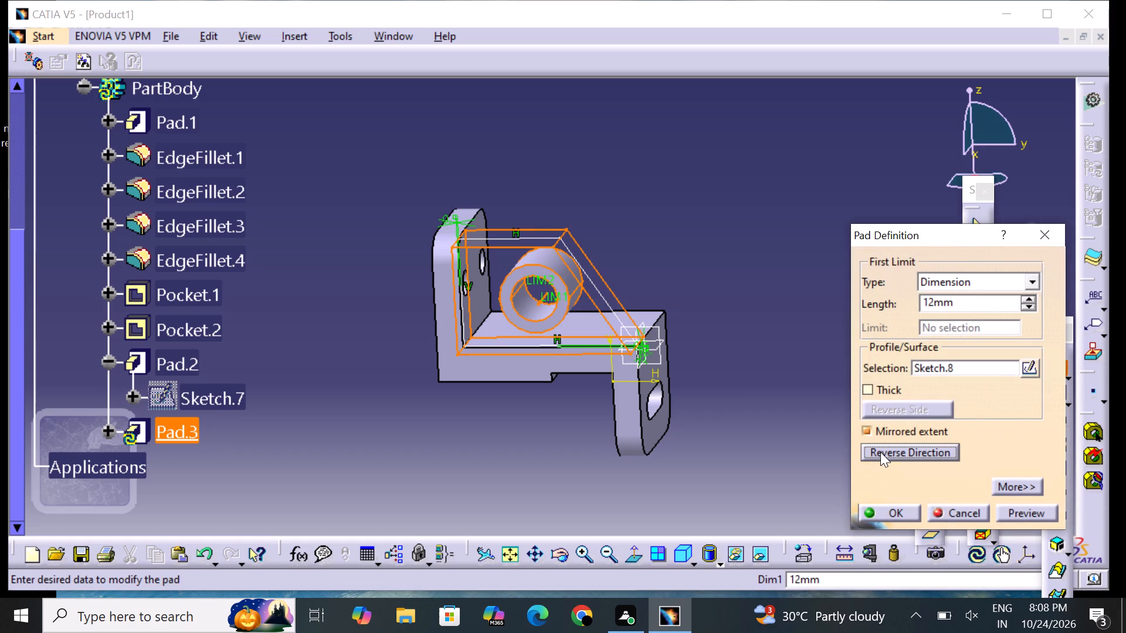
left_click(881, 451)
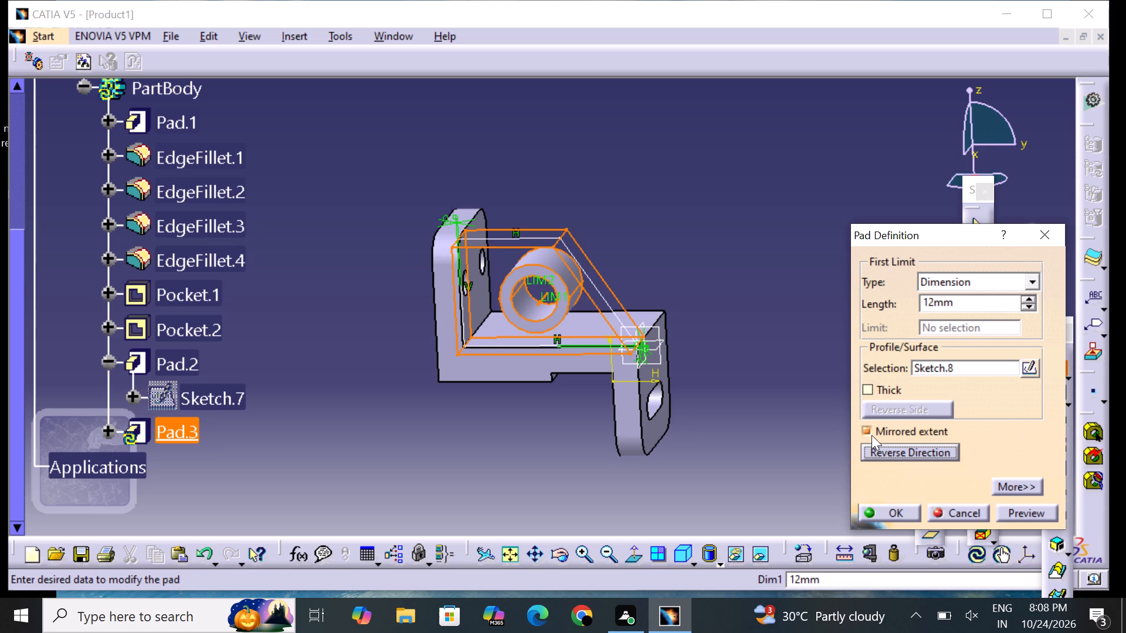
left_click(871, 430)
left_click(884, 448)
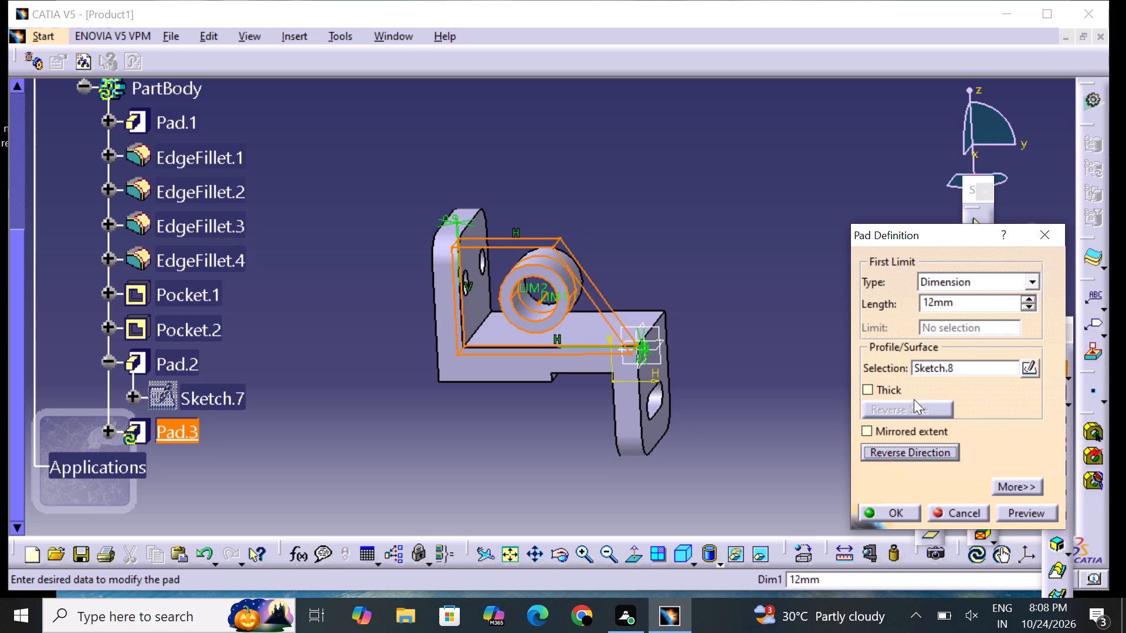
key("BackSpace")
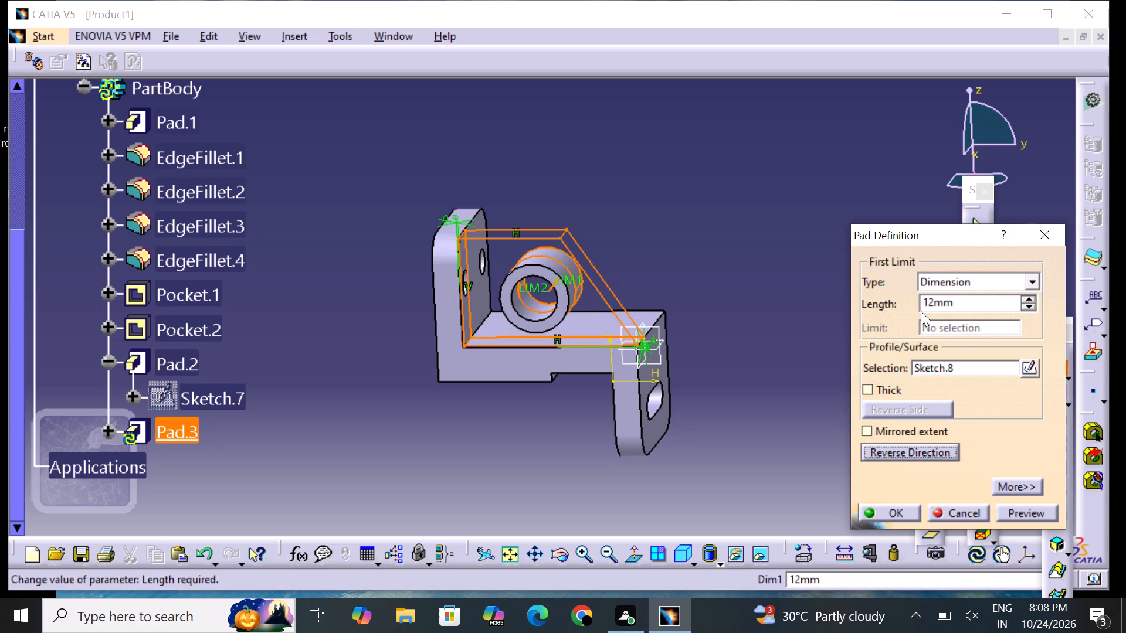
left_click(986, 311)
key("BackSpace")
key("BackSpace")
key("BackSpace")
key("BackSpace")
key("BackSpace")
key("BackSpace")
key("BackSpace")
key("BackSpace")
key("BackSpace")
key("BackSpace")
key("BackSpace")
key("BackSpace")
key("BackSpace")
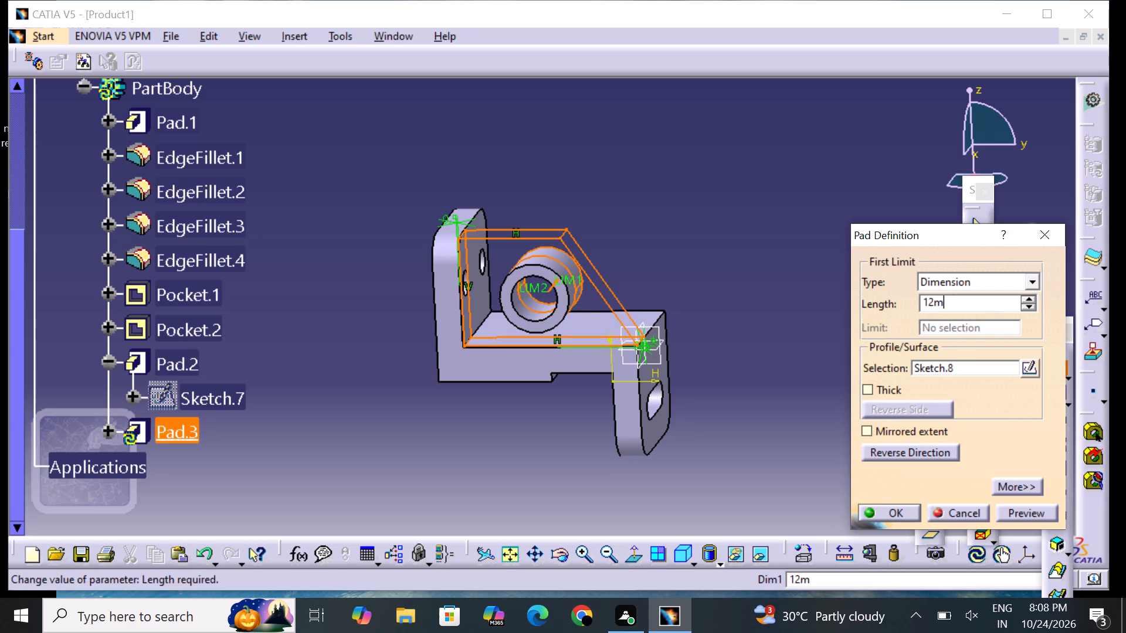
type("2.4")
key("BackSpace")
key("5")
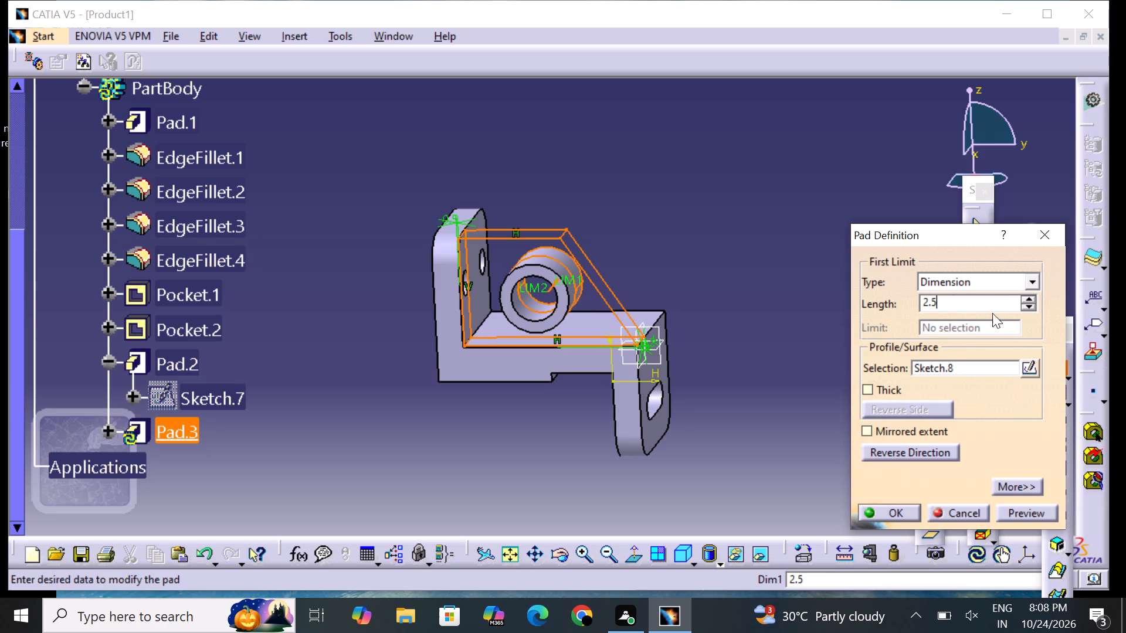
left_click(1020, 511)
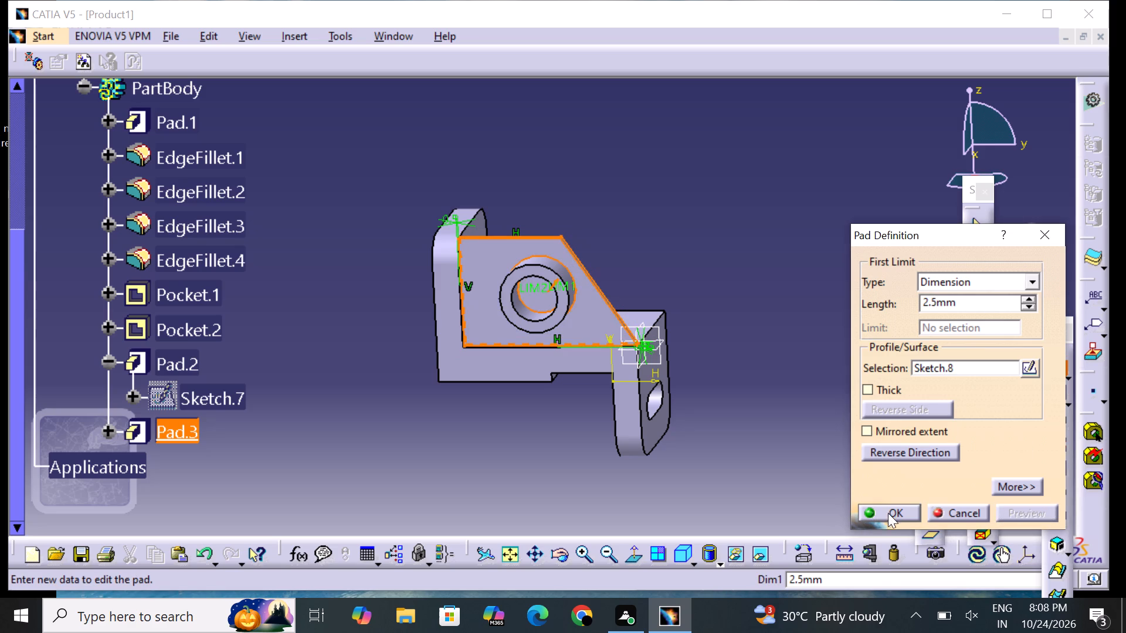
left_click(895, 507)
left_click(825, 449)
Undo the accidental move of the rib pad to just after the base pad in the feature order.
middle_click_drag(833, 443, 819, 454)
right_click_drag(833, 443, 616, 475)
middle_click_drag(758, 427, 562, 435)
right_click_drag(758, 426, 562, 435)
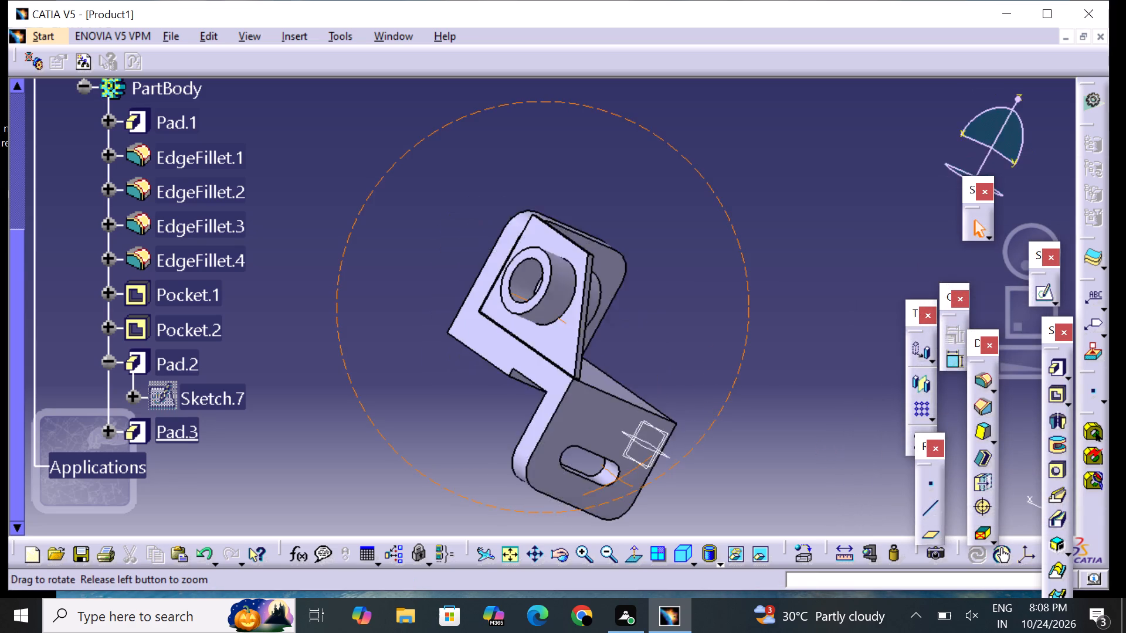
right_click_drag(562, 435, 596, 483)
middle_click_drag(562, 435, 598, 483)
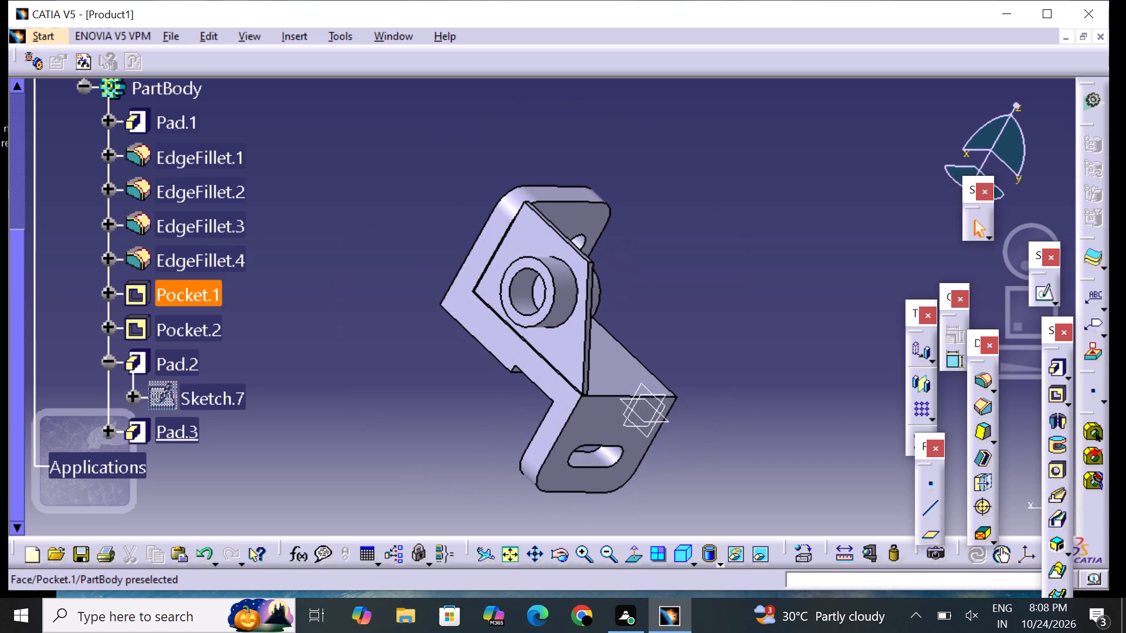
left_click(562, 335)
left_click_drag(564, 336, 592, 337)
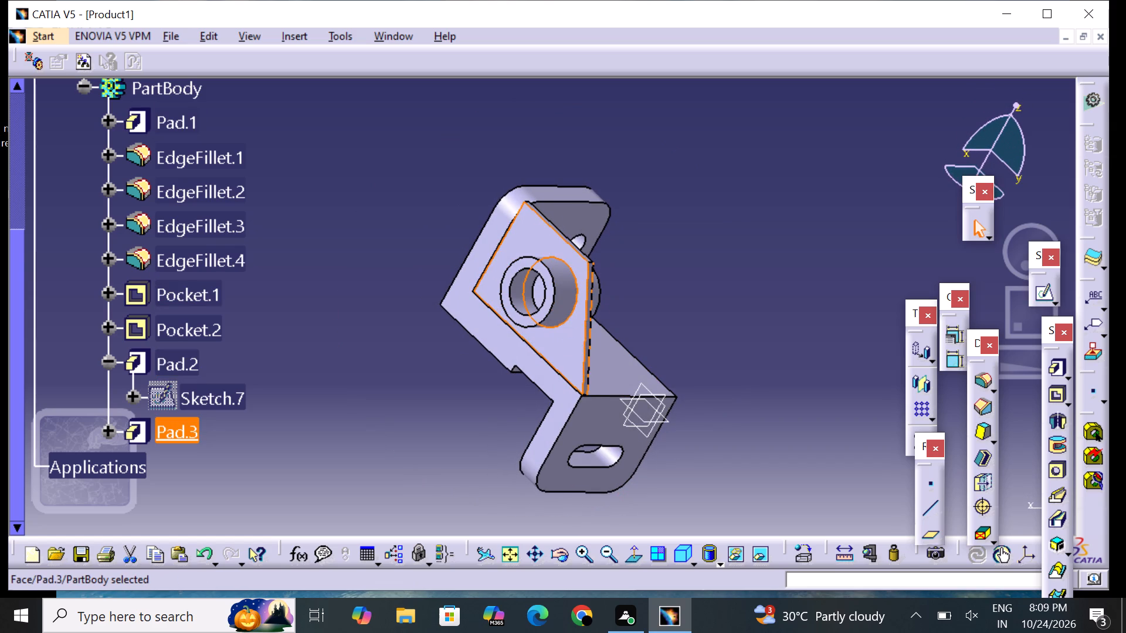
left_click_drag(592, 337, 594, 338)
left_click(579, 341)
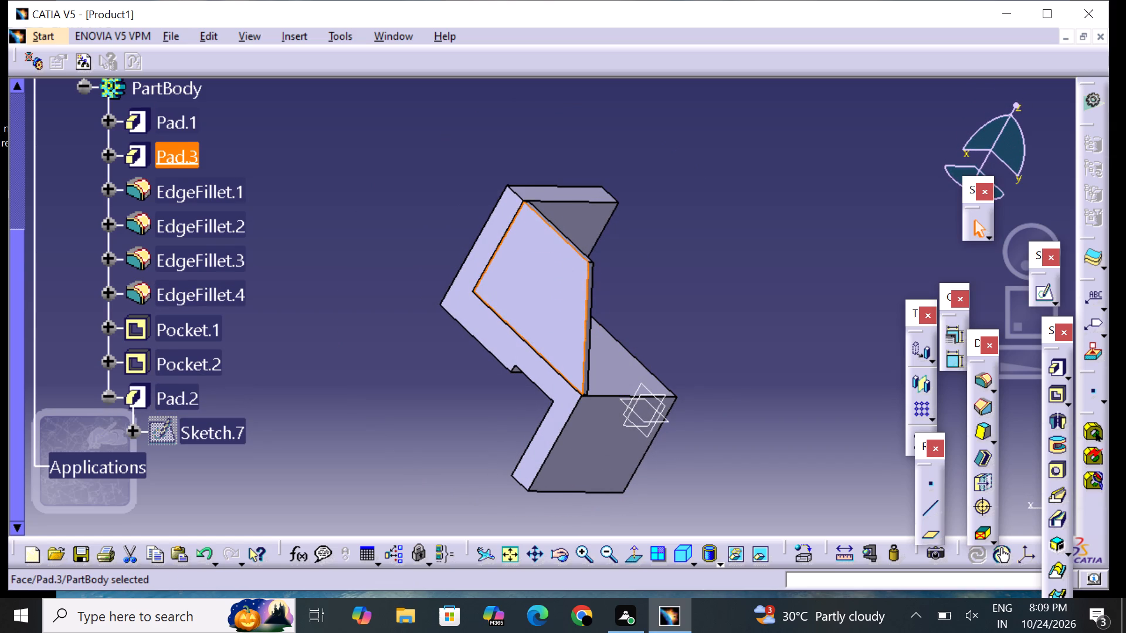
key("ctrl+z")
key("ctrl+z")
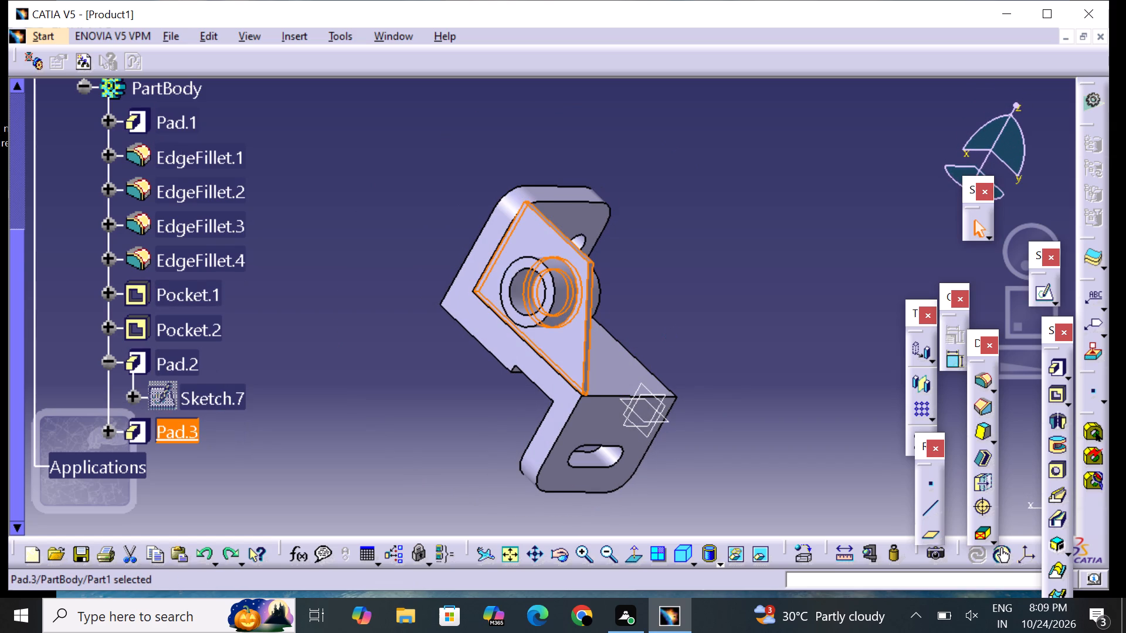
Examine the bracket from several sides, checking the rib pad, the hollow boss and both legs.
left_click(690, 325)
middle_click_drag(346, 298, 347, 298)
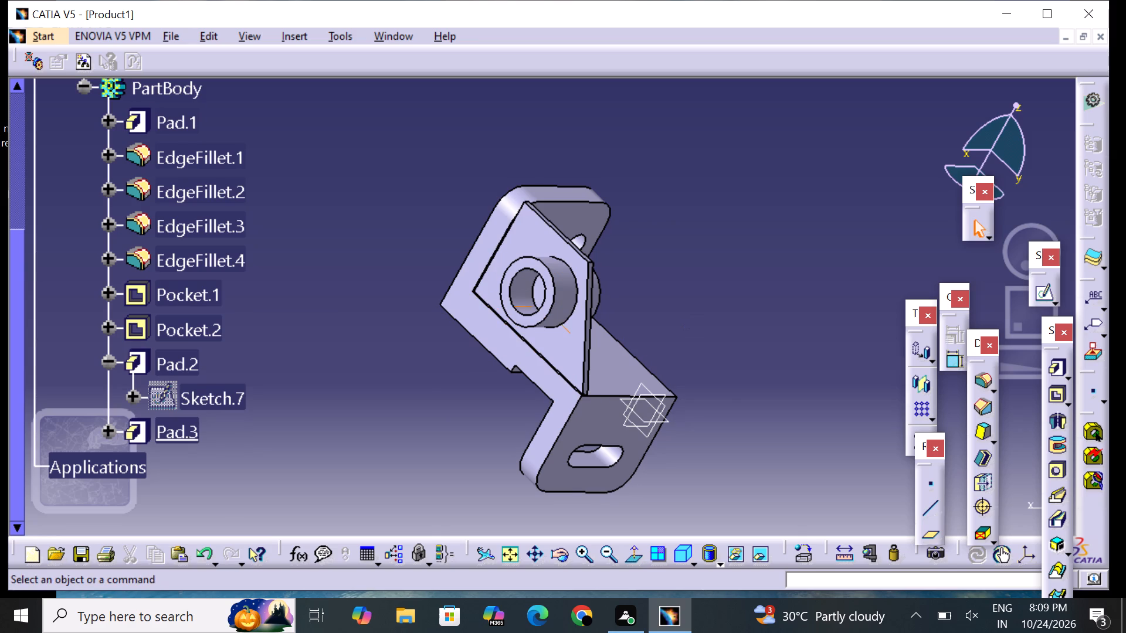
middle_click_drag(347, 298, 507, 478)
right_click_drag(348, 298, 507, 478)
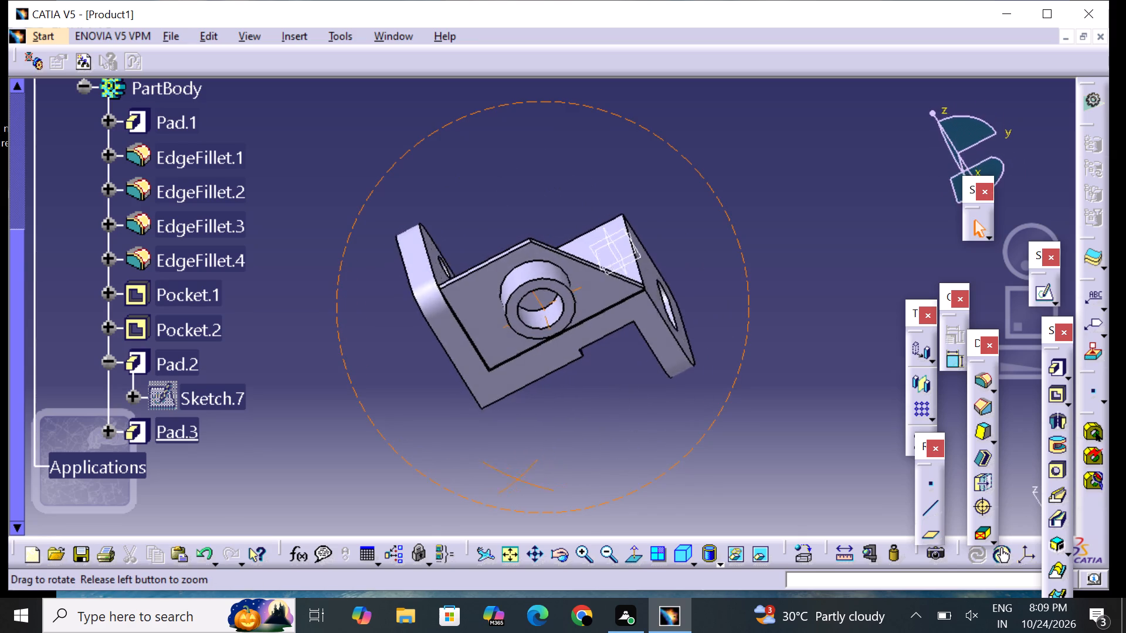
middle_click_drag(507, 478, 347, 189)
right_click_drag(507, 478, 347, 189)
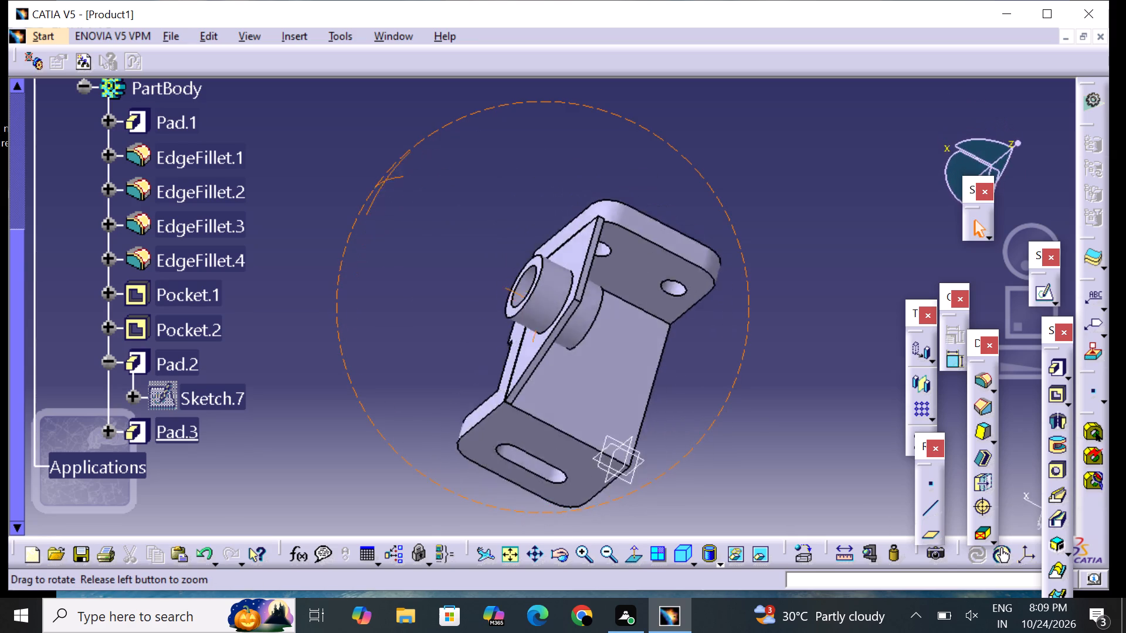
middle_click_drag(347, 189, 513, 485)
right_click_drag(347, 189, 407, 307)
middle_click_drag(391, 397, 371, 309)
right_click_drag(391, 397, 371, 309)
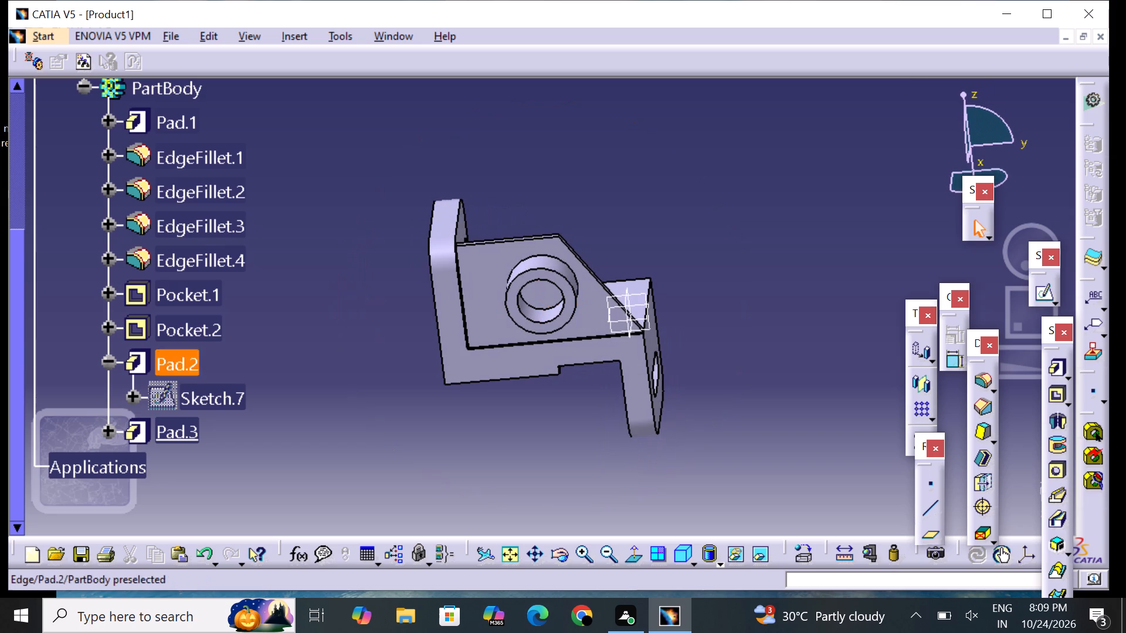
middle_click_drag(679, 230, 679, 189)
middle_click_drag(732, 200, 732, 203)
right_click_drag(732, 202, 732, 203)
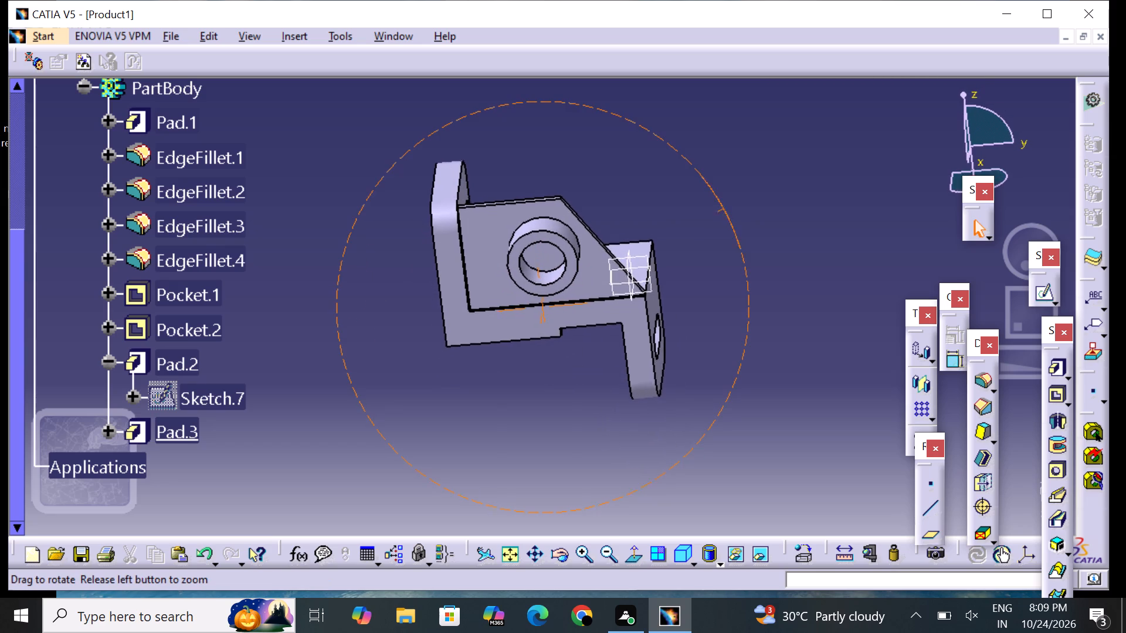
right_click_drag(732, 203, 698, 270)
middle_click_drag(732, 203, 698, 270)
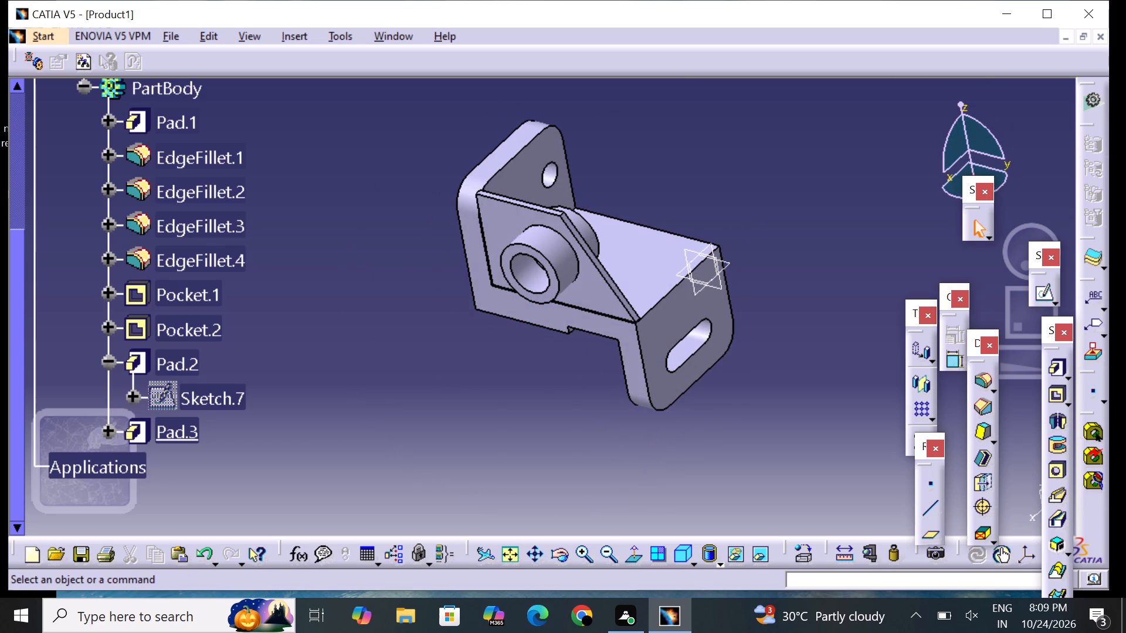
middle_click_drag(409, 358, 428, 338)
right_click_drag(420, 346, 428, 337)
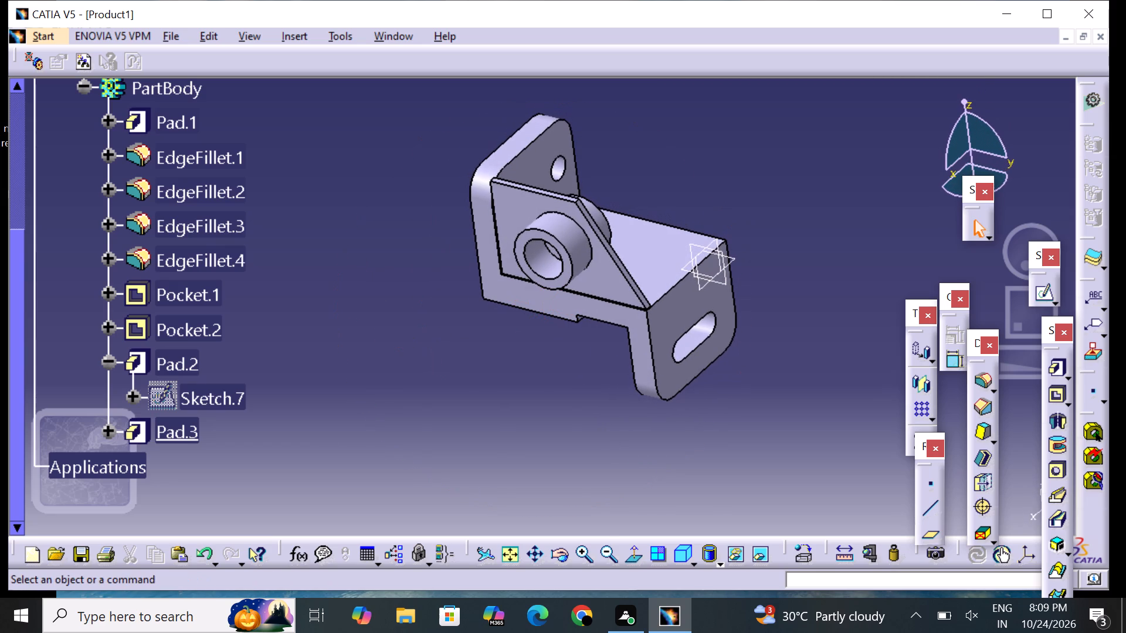
Review the hollow boss pad's definition settings without changing them.
left_click(181, 363)
left_click(181, 362)
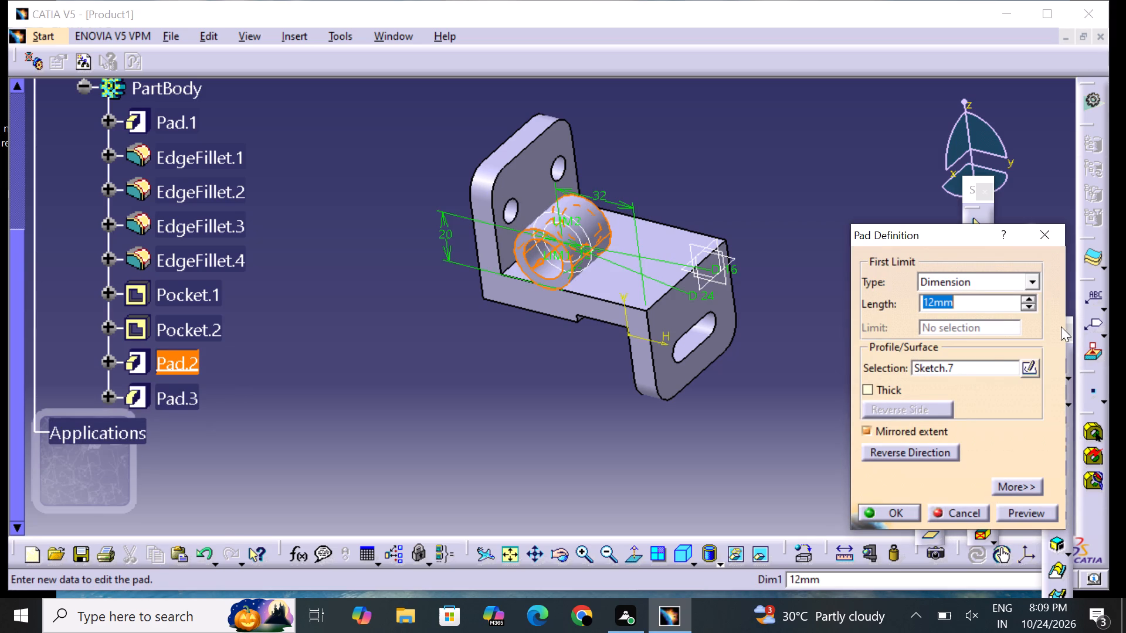
left_click(732, 384)
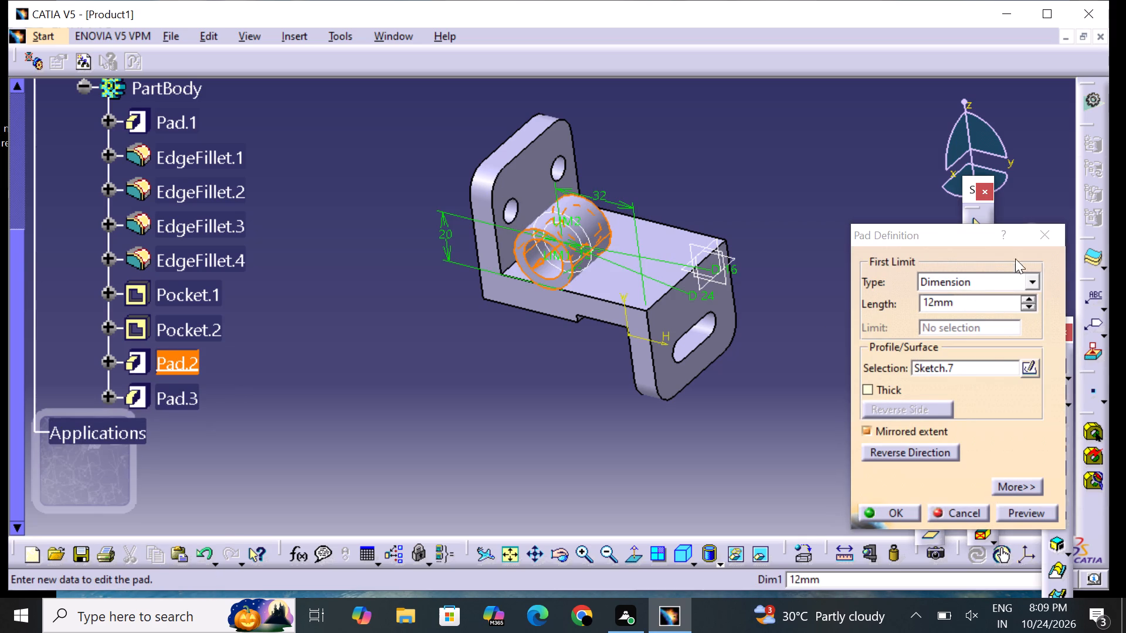
left_click(1057, 224)
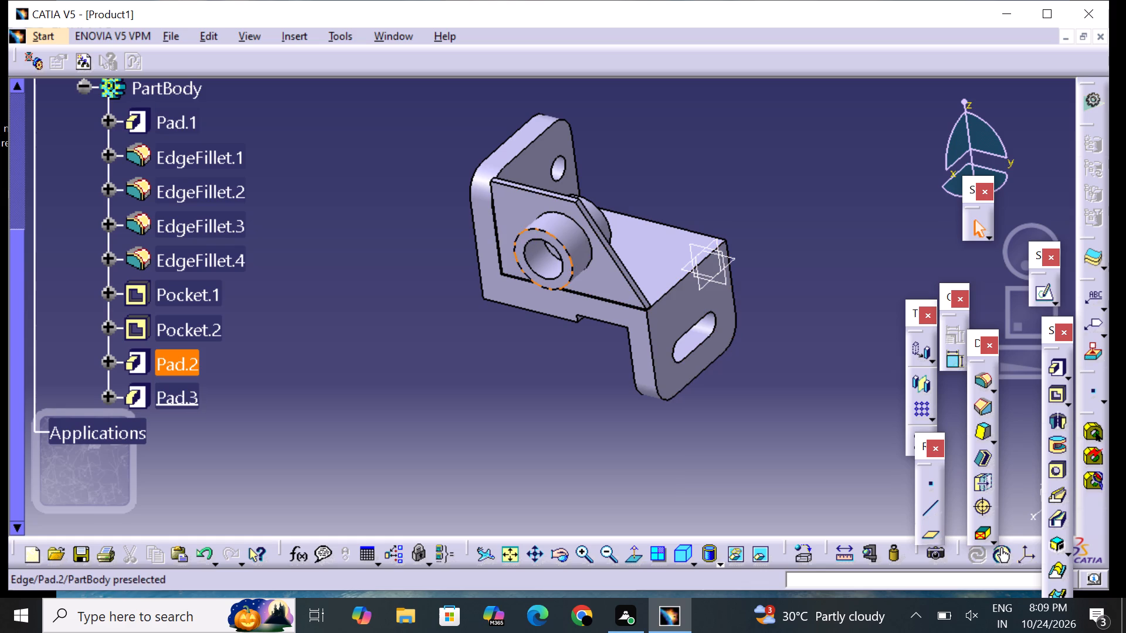
left_click(571, 263)
left_click(577, 252)
left_click(578, 251)
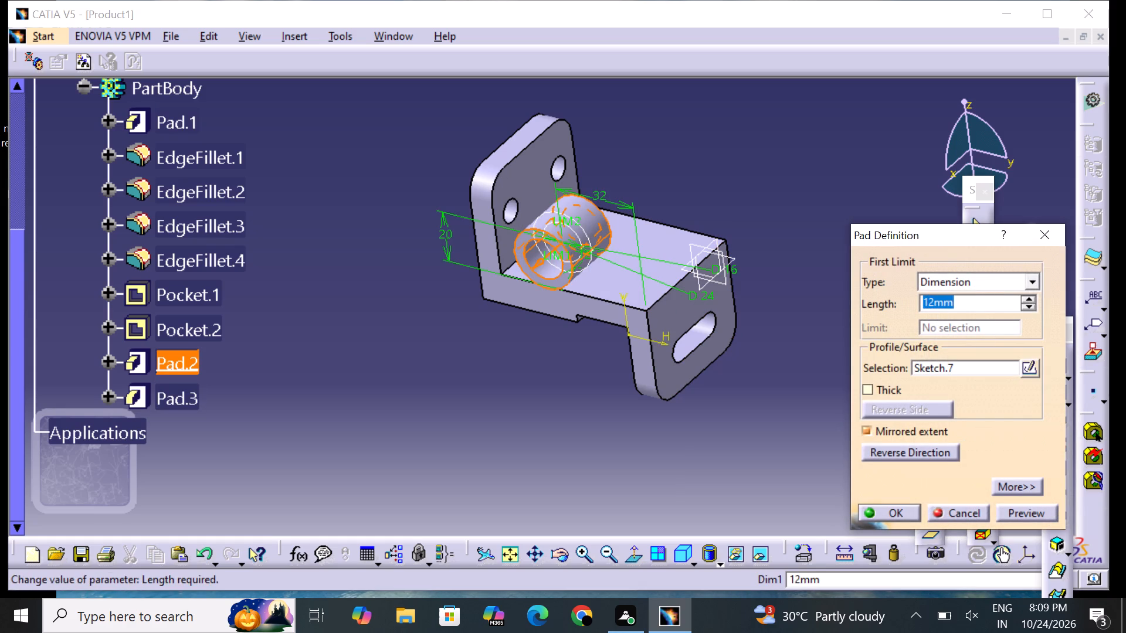
left_click(900, 513)
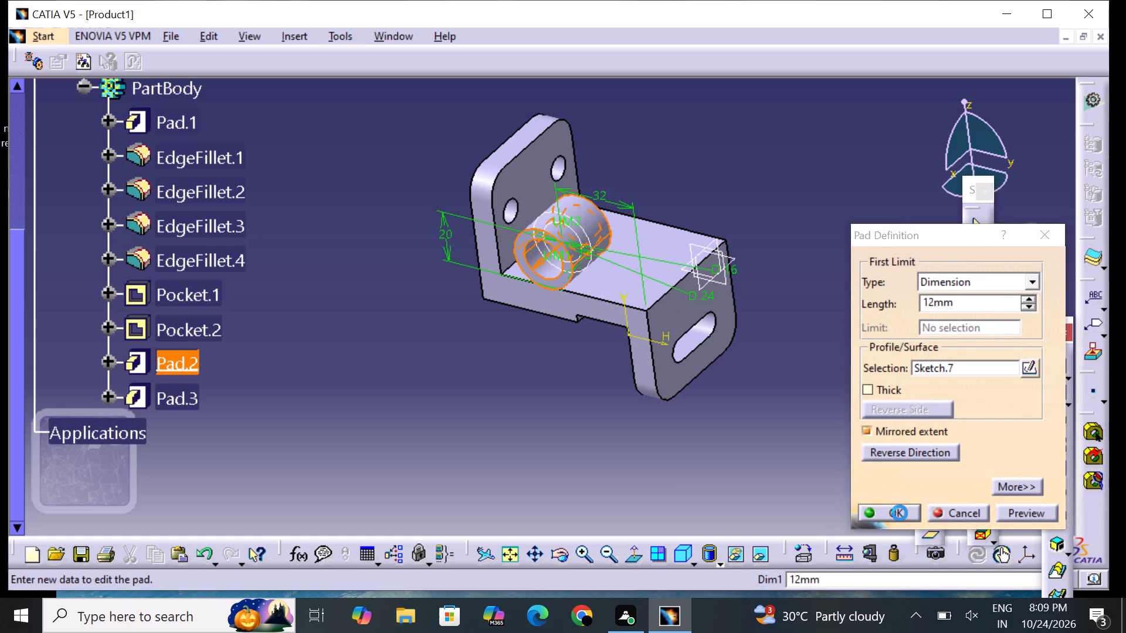
Reverse the extrusion direction of the hollow boss pad, keeping its length and mirrored extent.
double_click(562, 254)
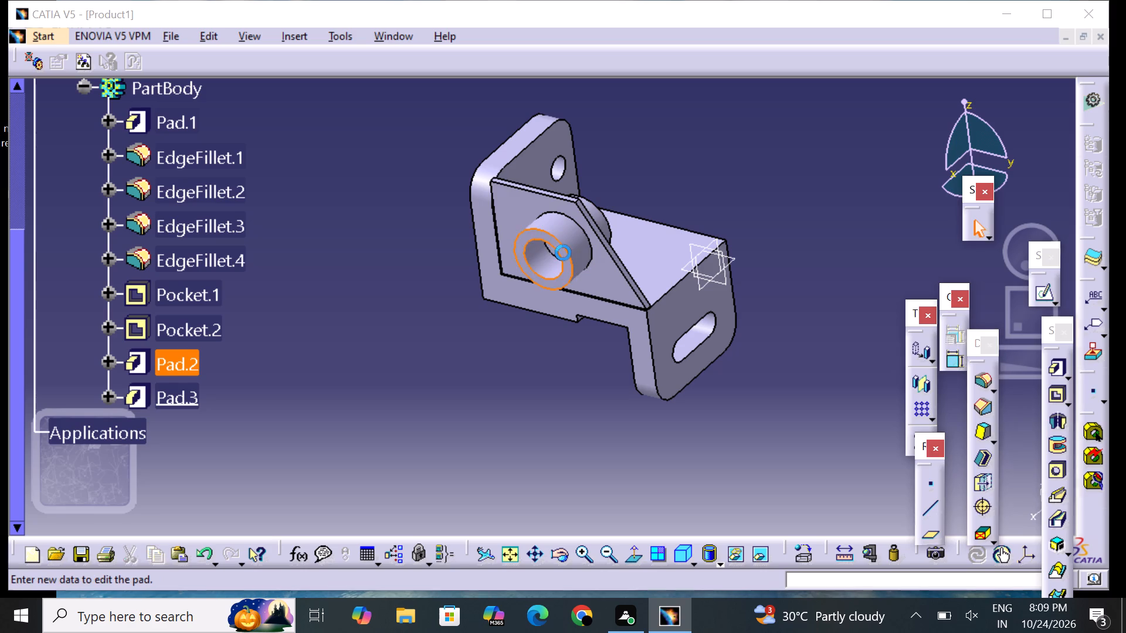
left_click(924, 452)
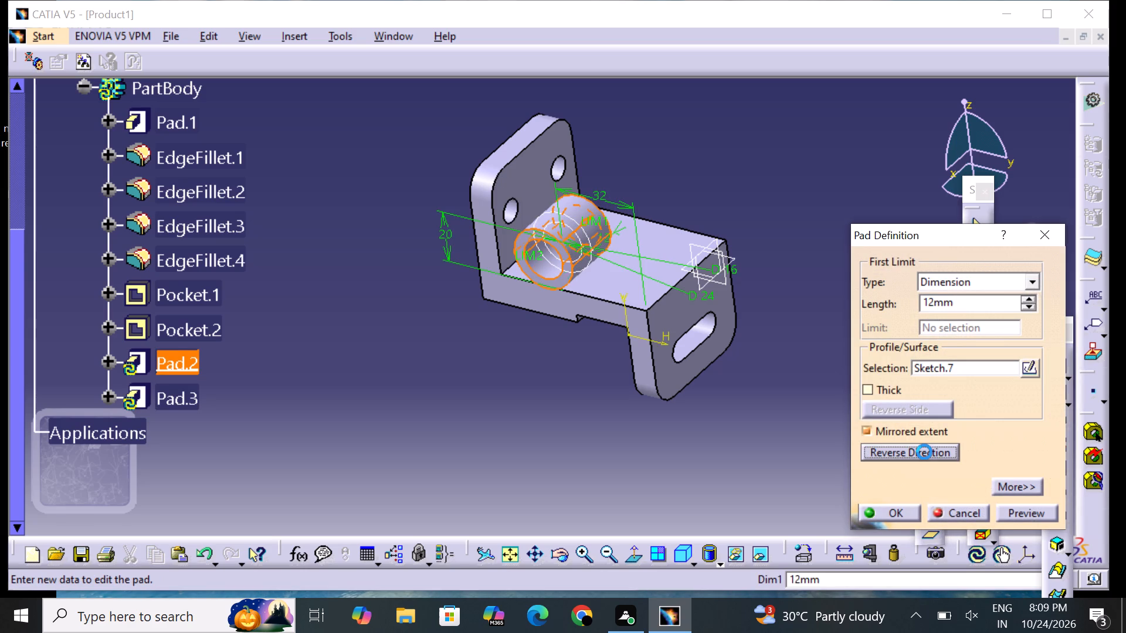
left_click(901, 514)
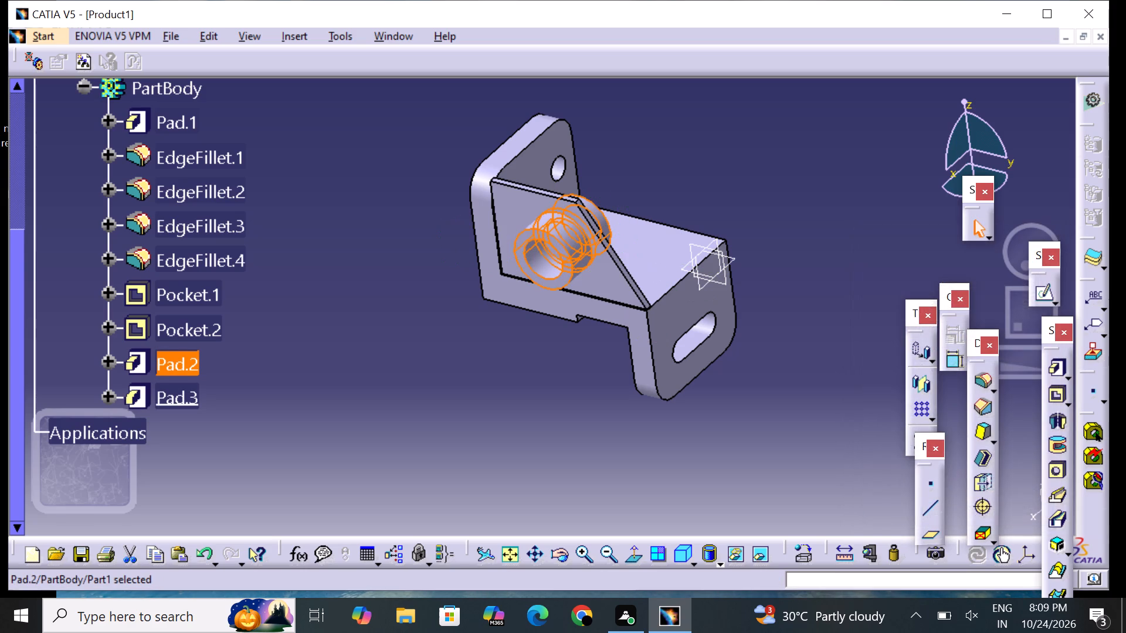
left_click(820, 486)
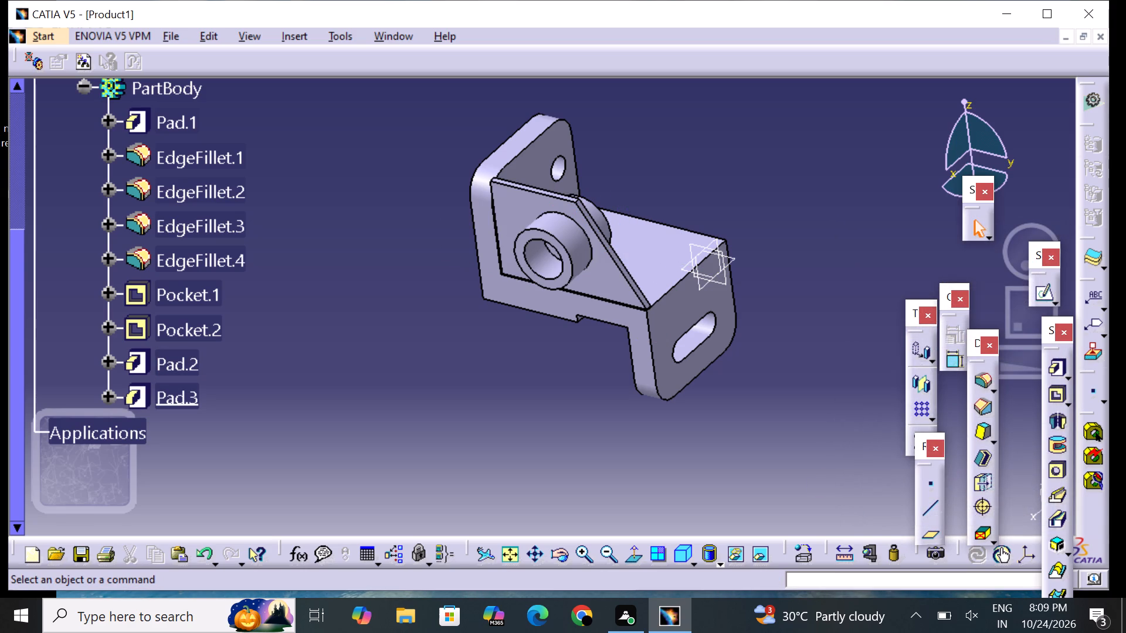
Review the rib pad's definition settings without changing them.
double_click(612, 281)
left_click_drag(613, 280, 619, 275)
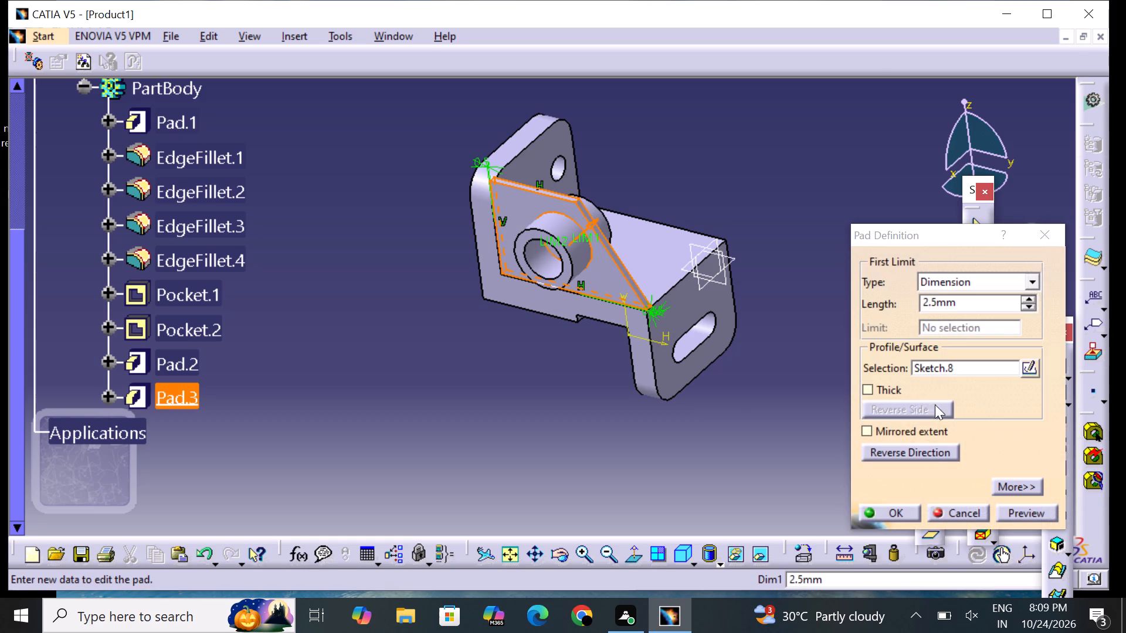
left_click(912, 516)
left_click(867, 459)
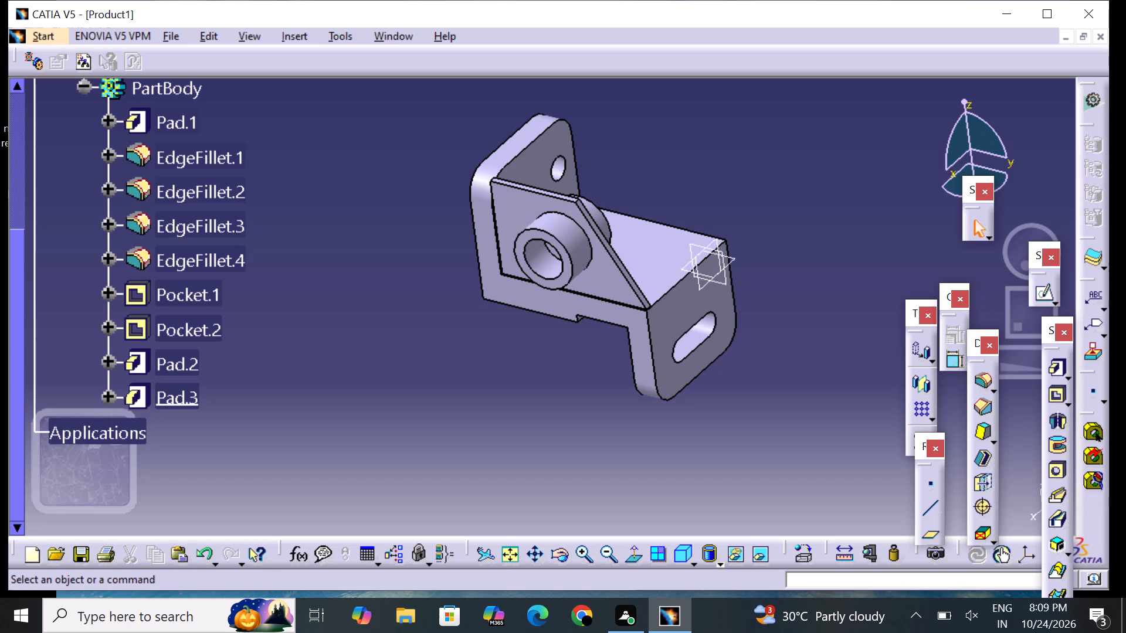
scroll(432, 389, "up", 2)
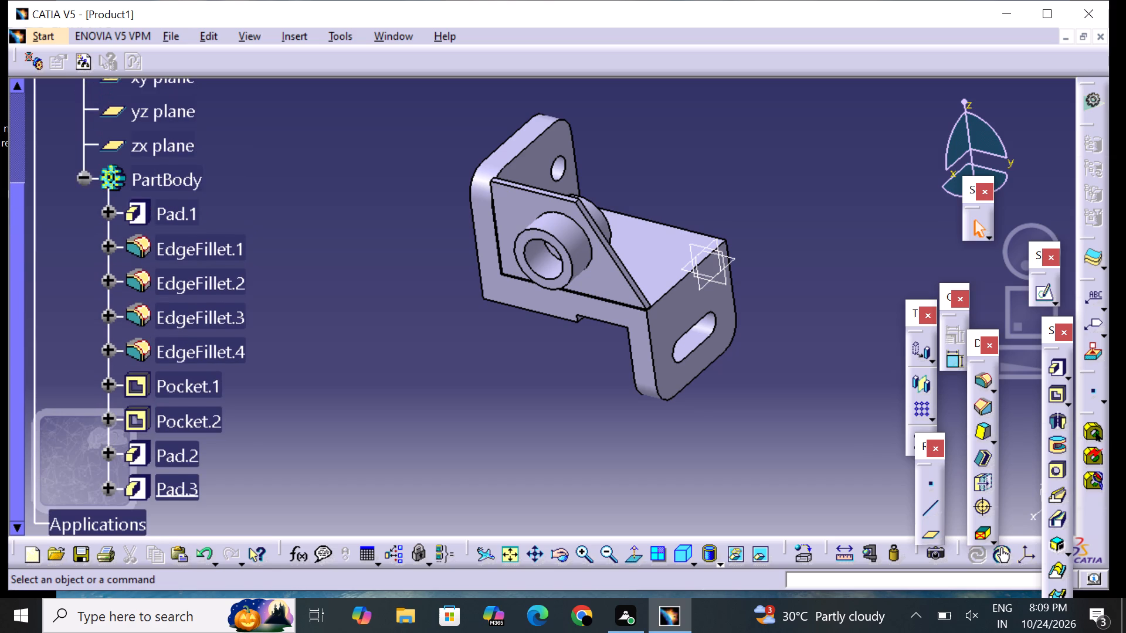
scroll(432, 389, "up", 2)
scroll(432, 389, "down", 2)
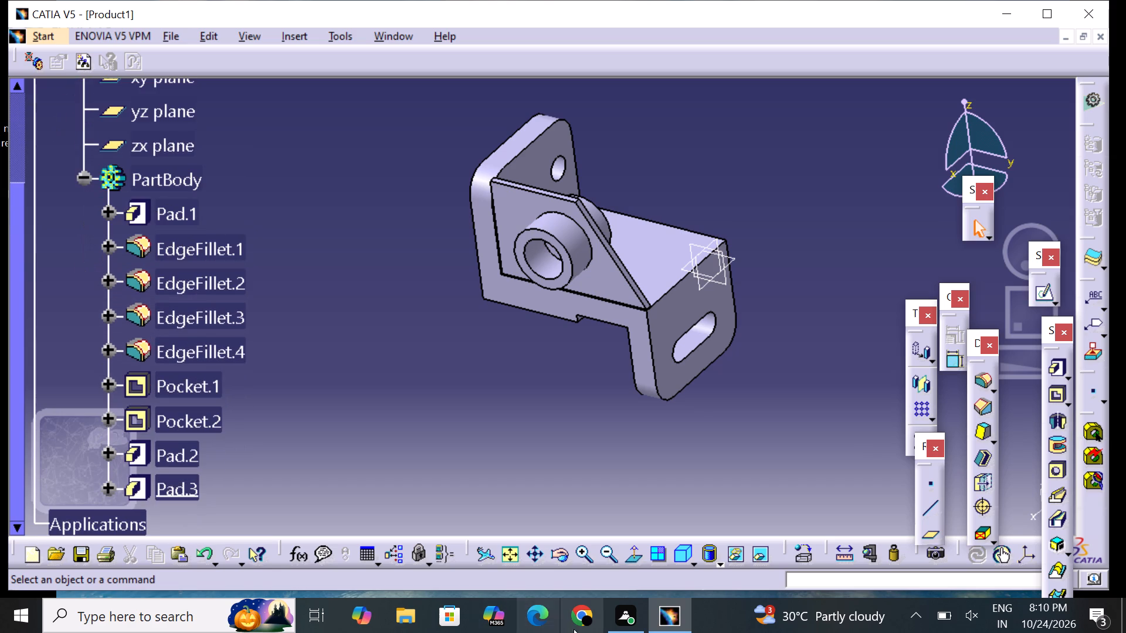
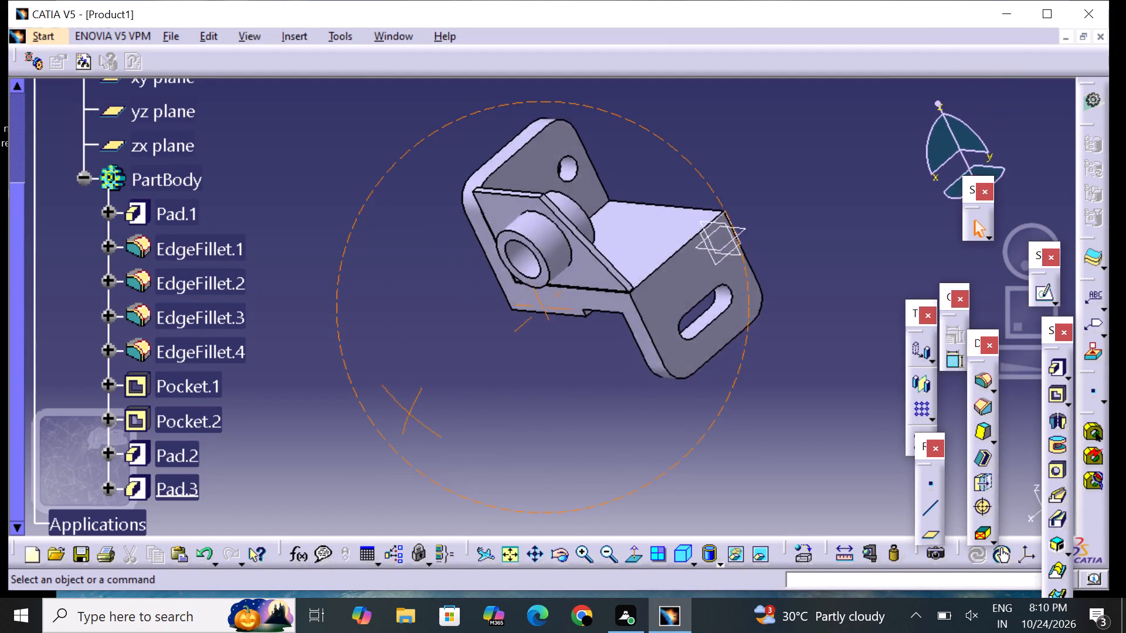
Delete Pad.3, the flat plate surrounding the hollow cylinder on the bracket.
left_click(588, 264)
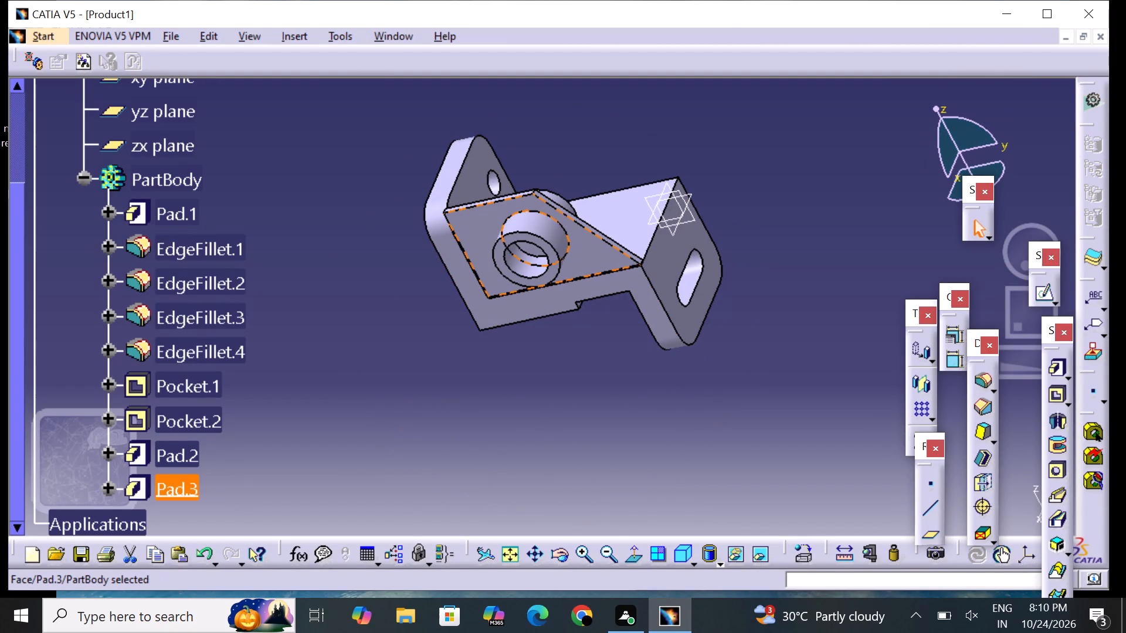
key("Delete")
key("Delete")
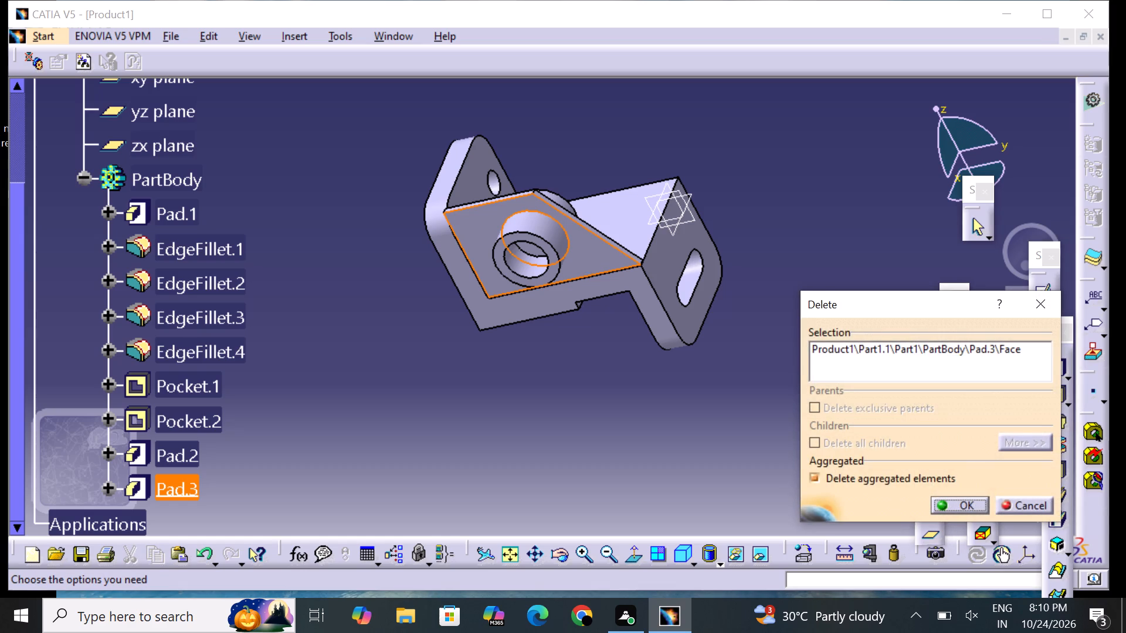
left_click(966, 509)
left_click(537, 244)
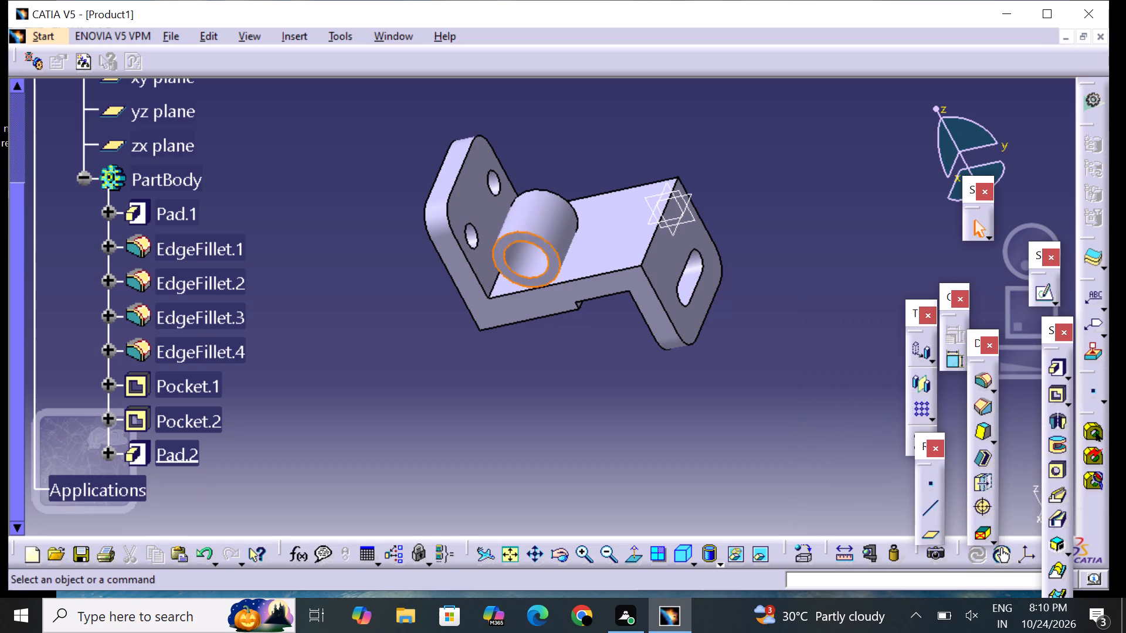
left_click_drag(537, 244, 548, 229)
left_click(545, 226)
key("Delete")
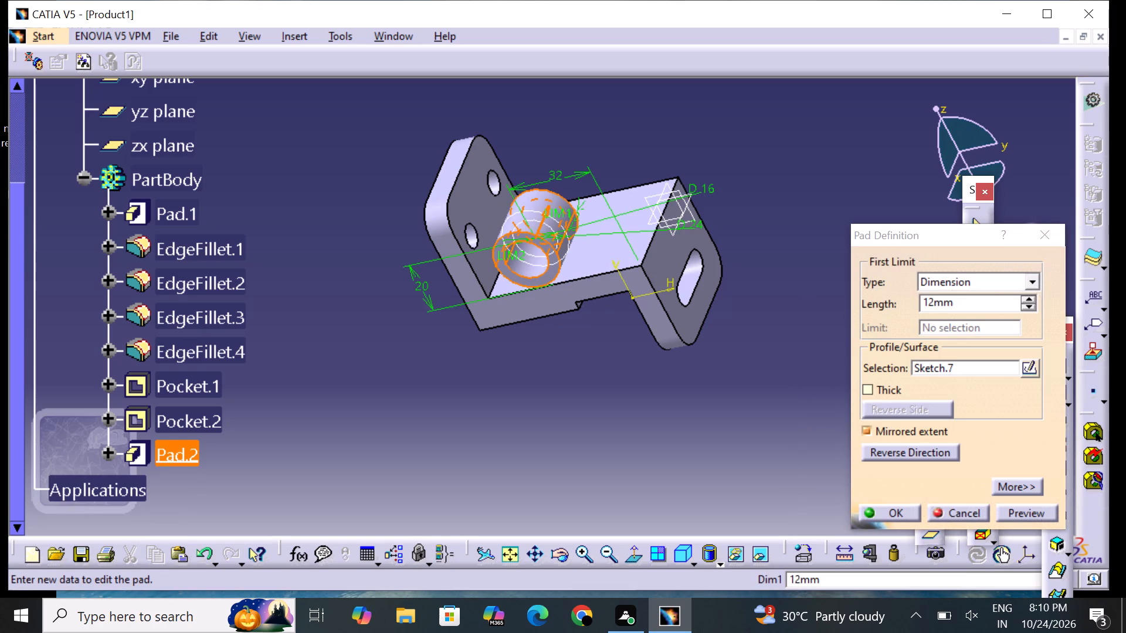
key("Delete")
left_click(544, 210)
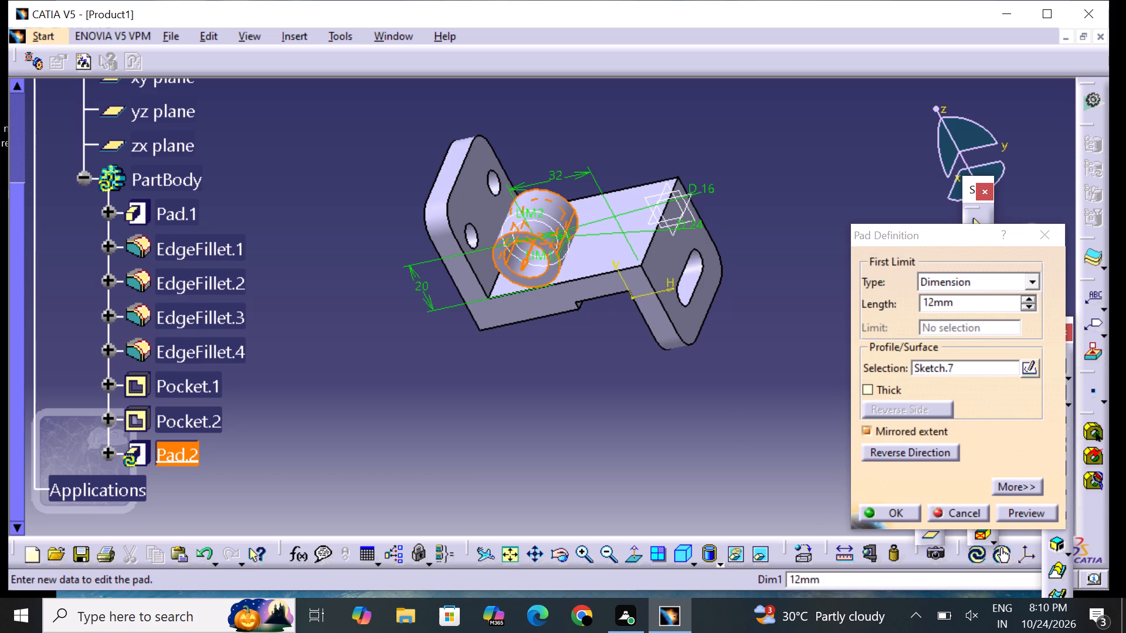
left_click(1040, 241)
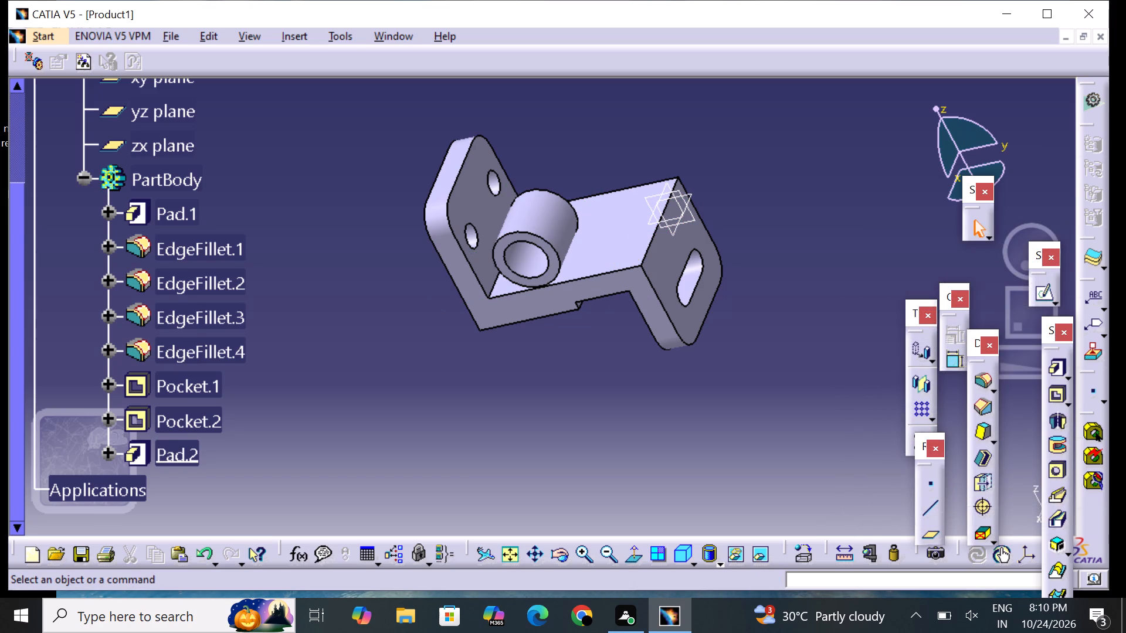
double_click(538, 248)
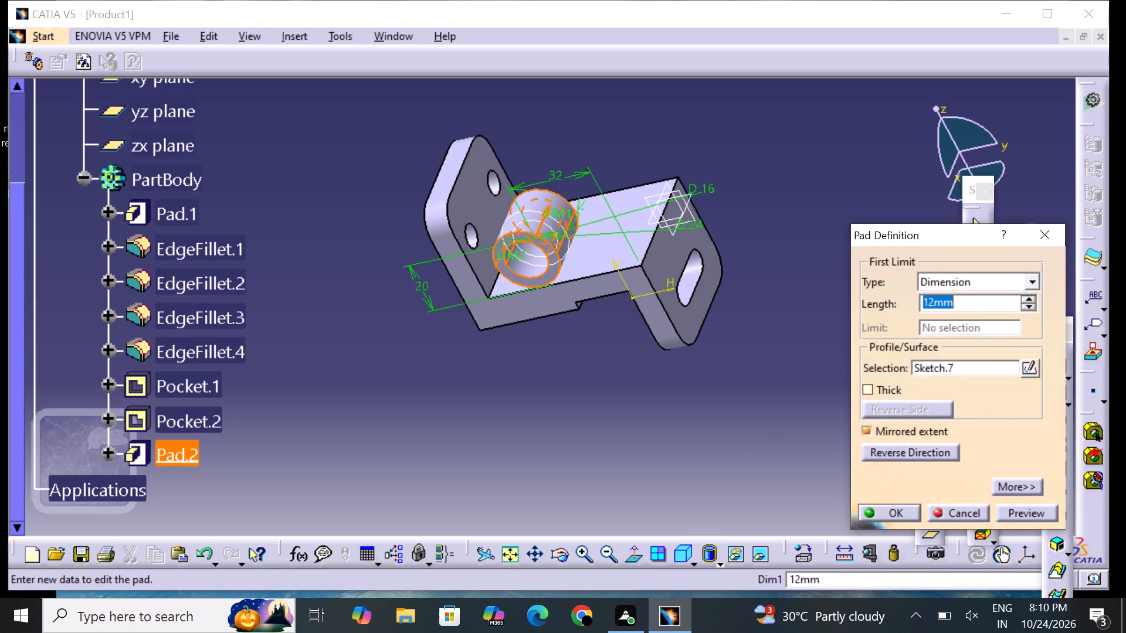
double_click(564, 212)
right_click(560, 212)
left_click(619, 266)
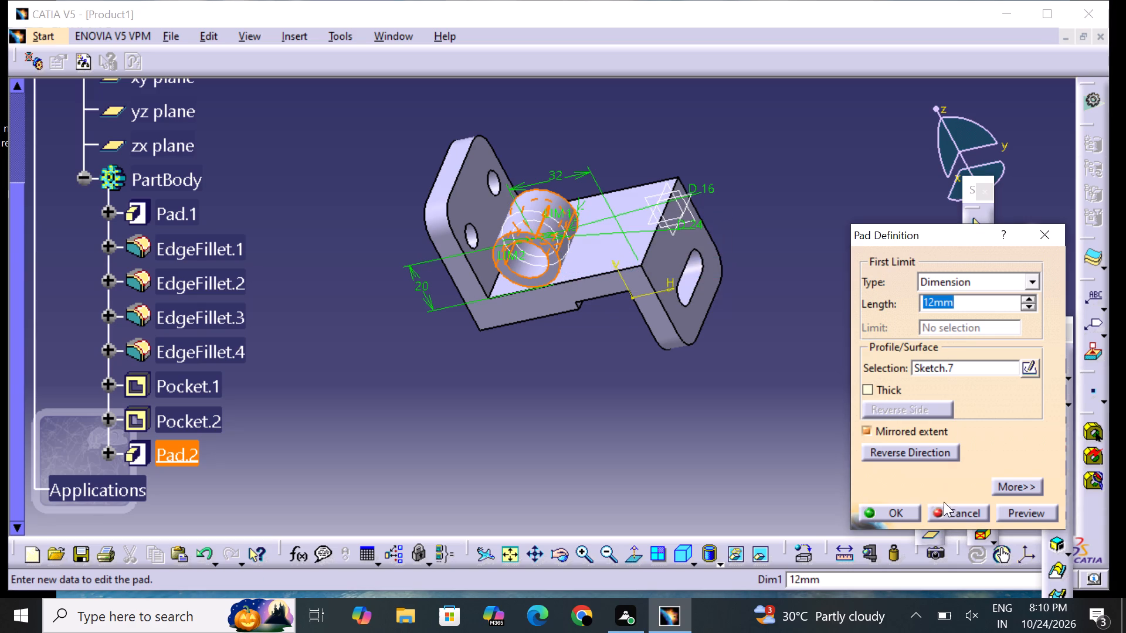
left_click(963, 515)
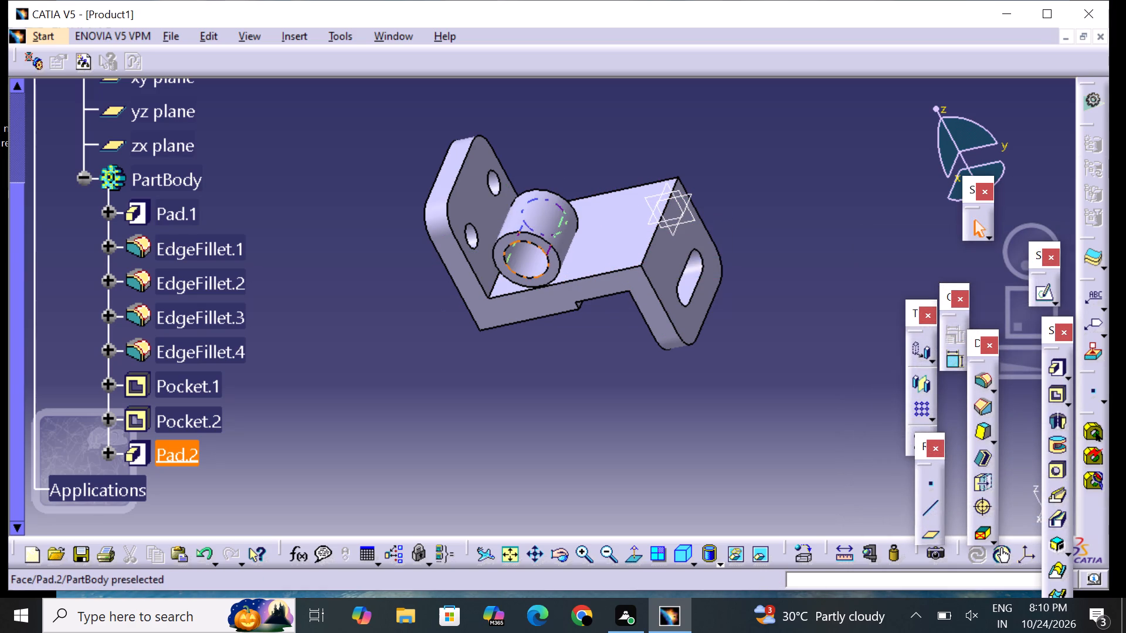
Delete Pad.2, the hollow cylinder standing on the bracket's middle plate.
left_click(537, 250)
key("Delete")
key("Delete")
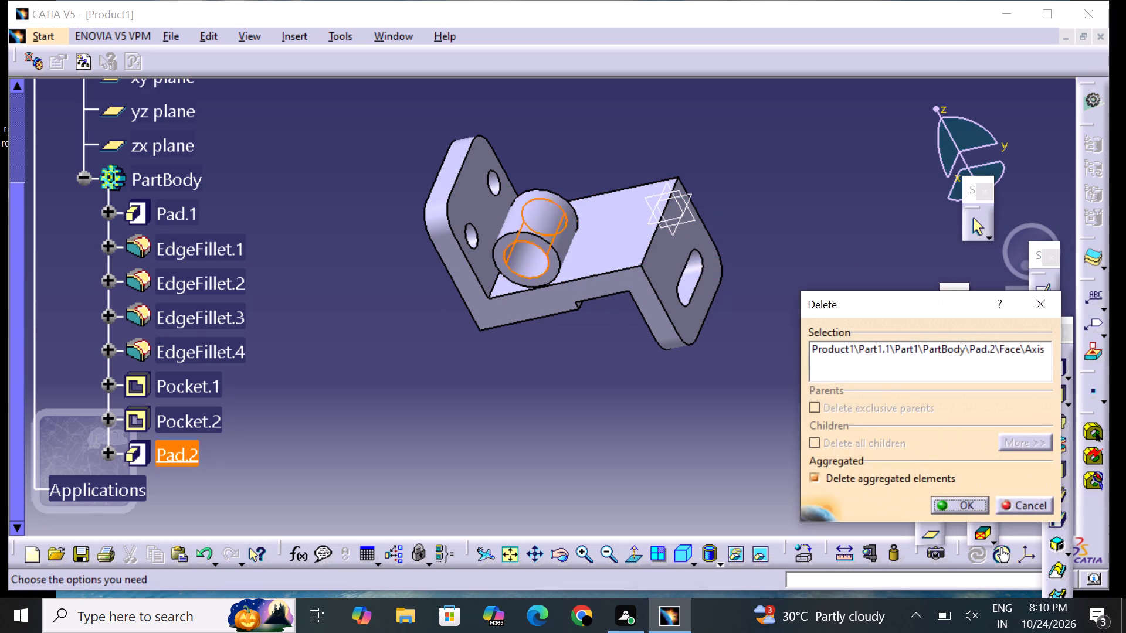
left_click(968, 503)
Open a new sketch on the bracket's stepped side face, part of Pad.1.
scroll(847, 448, "down", 1)
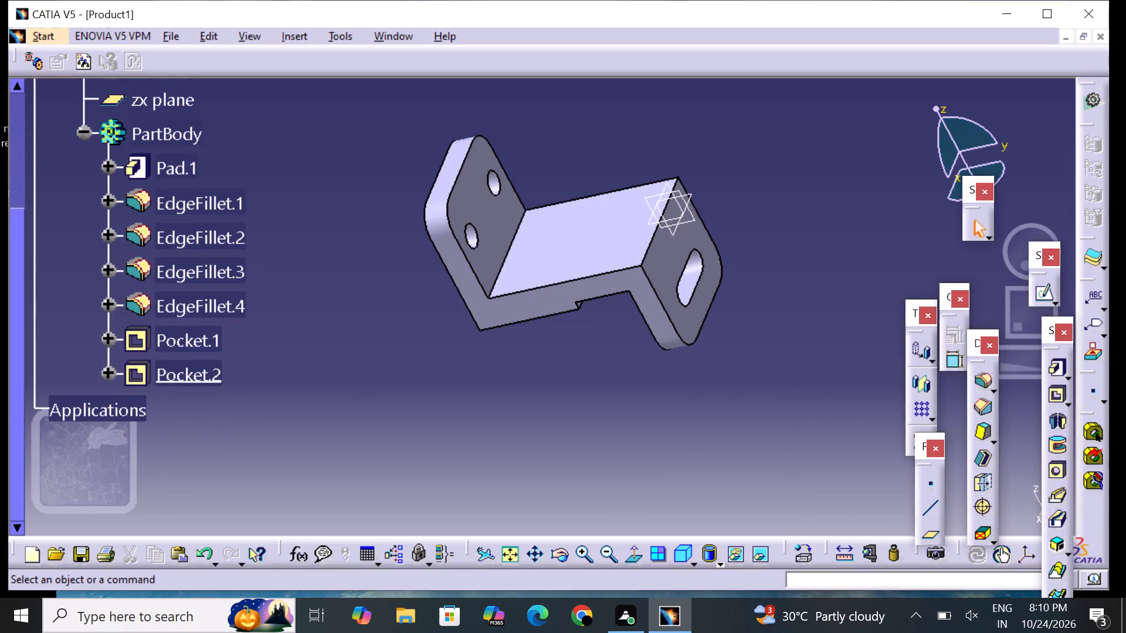
middle_click_drag(847, 446, 834, 503)
right_click_drag(847, 445, 834, 506)
middle_click_drag(414, 276, 479, 251)
right_click_drag(416, 275, 469, 255)
left_click(547, 308)
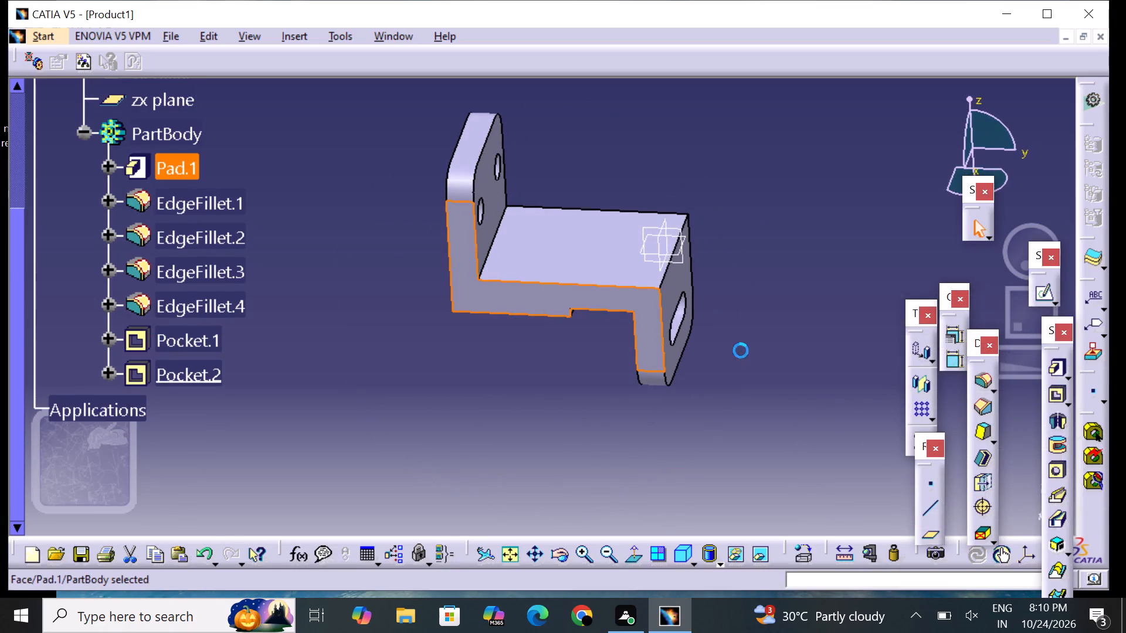
left_click(1037, 292)
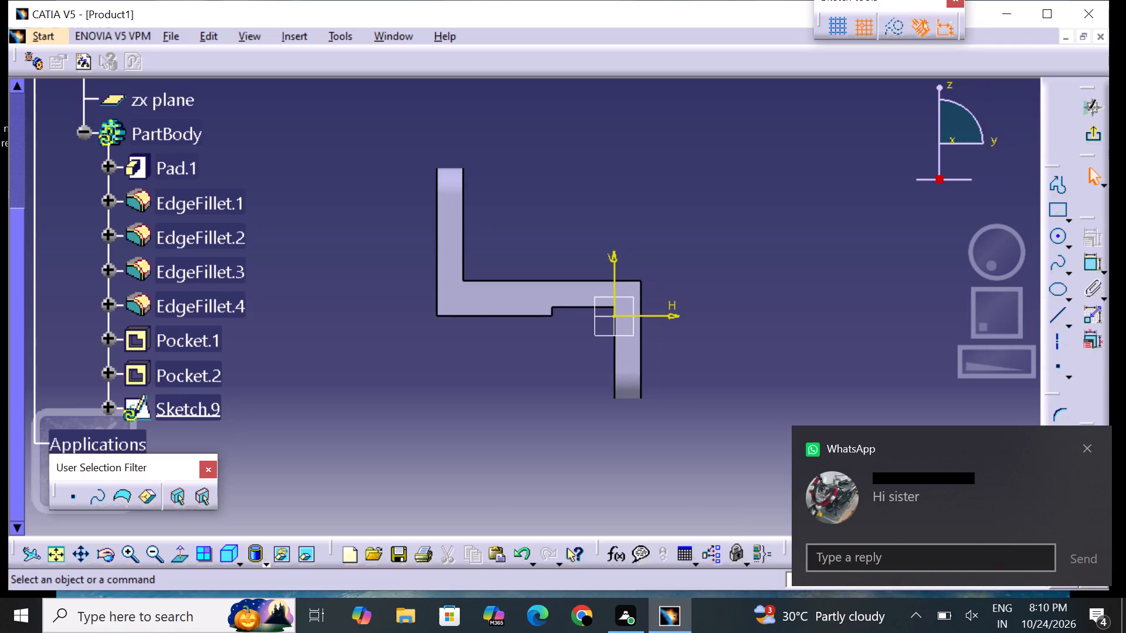
Sketch two concentric circles above the middle plate, centred at H -20 mm, V 30 mm, with diameters of about 28 mm and 20 mm.
middle_click_drag(486, 397, 527, 430)
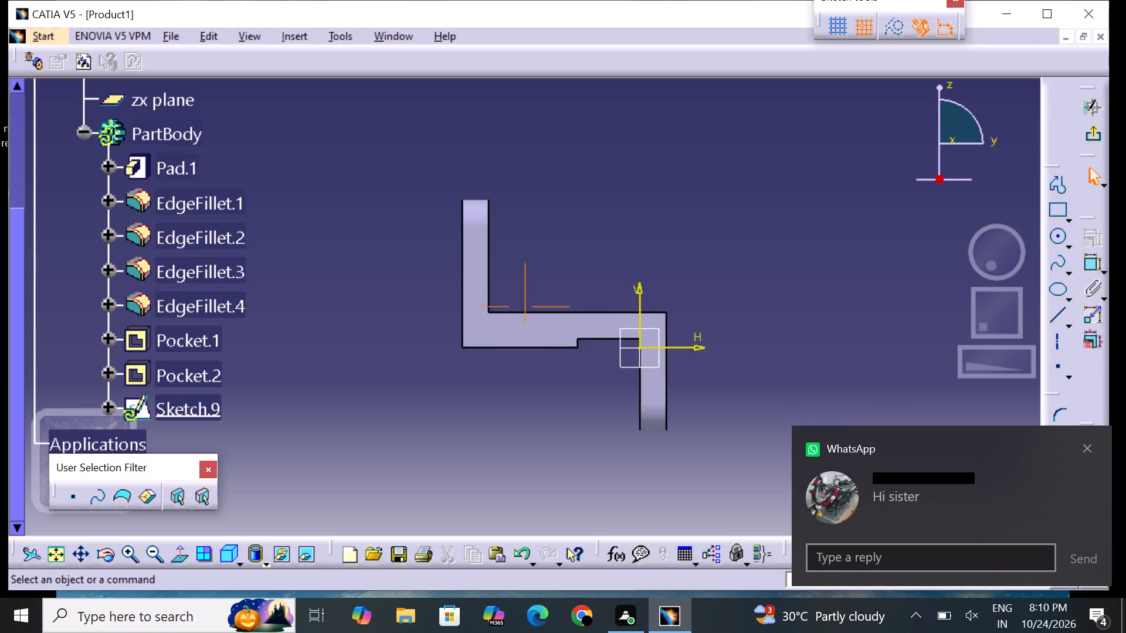
middle_click_drag(527, 430, 523, 430)
left_click(1066, 233)
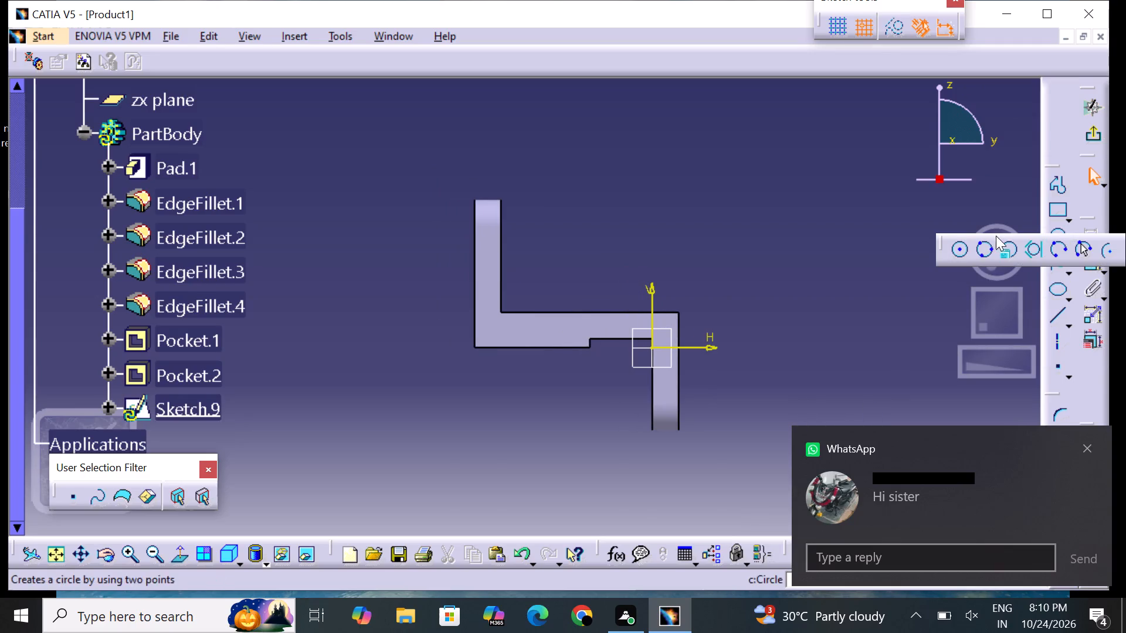
left_click(943, 244)
left_click(964, 246)
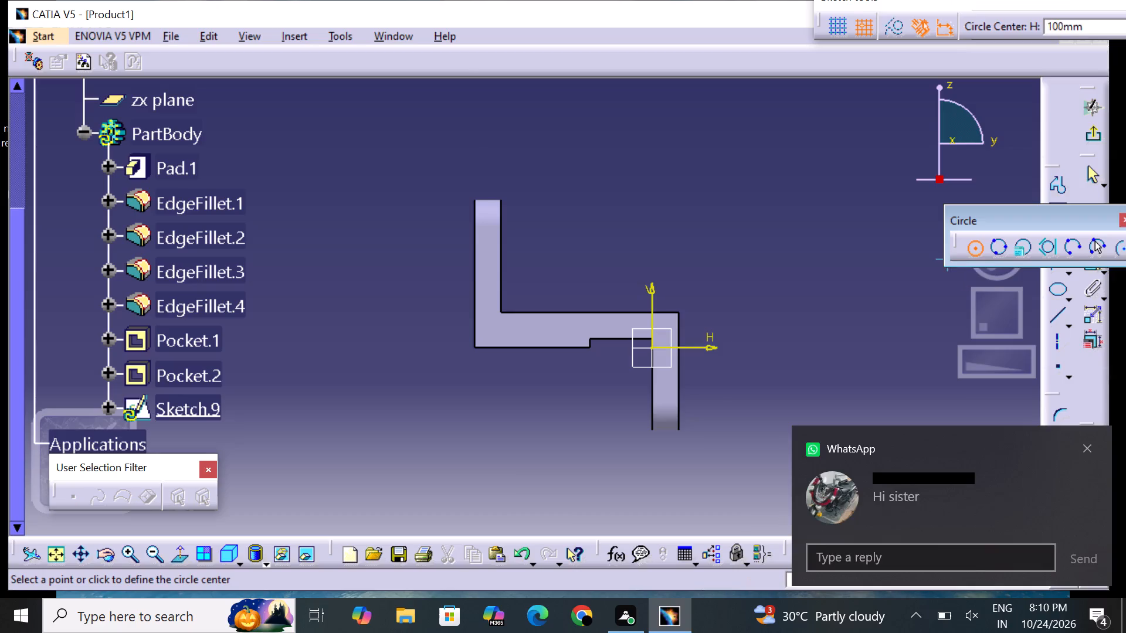
left_click(606, 247)
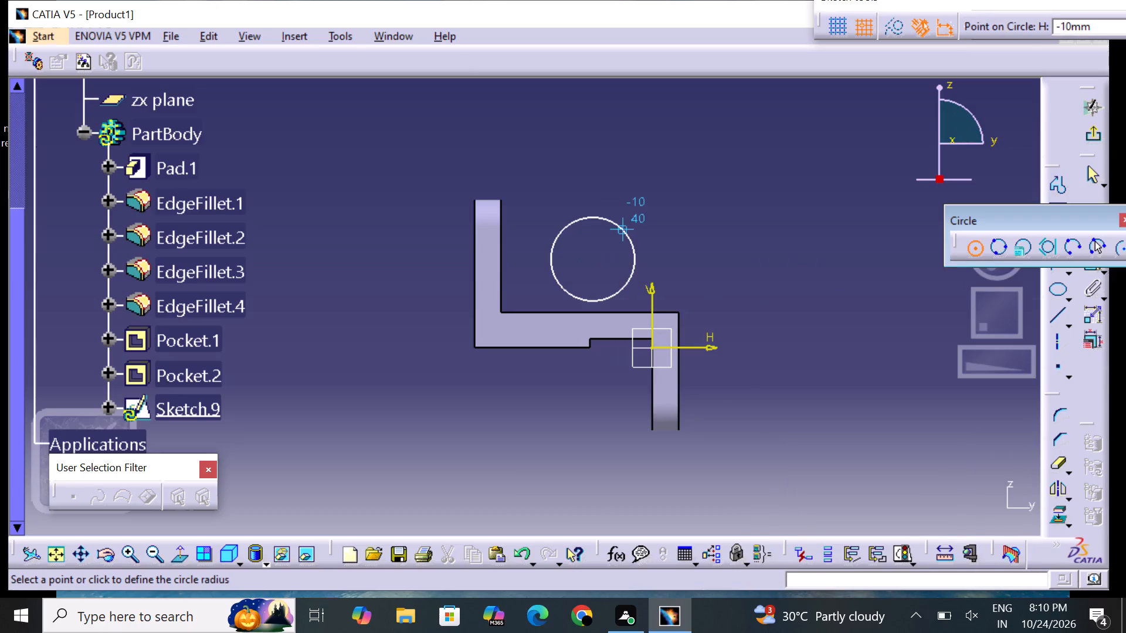
left_click(616, 237)
left_click(706, 260)
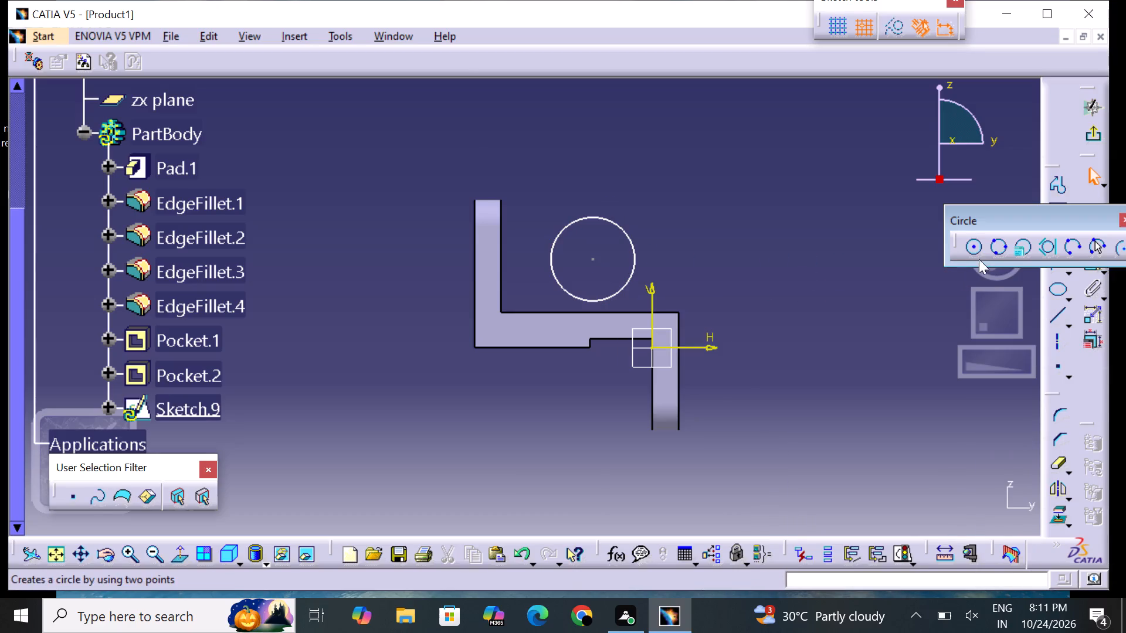
left_click(976, 254)
left_click(599, 258)
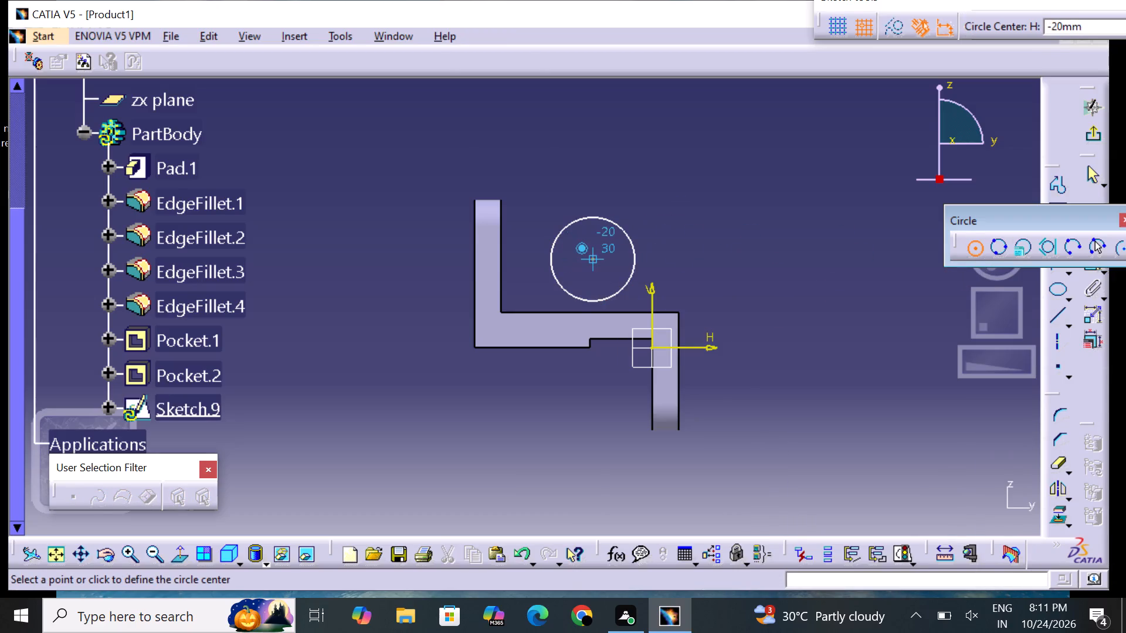
left_click(611, 246)
left_click(710, 268)
left_click(891, 307)
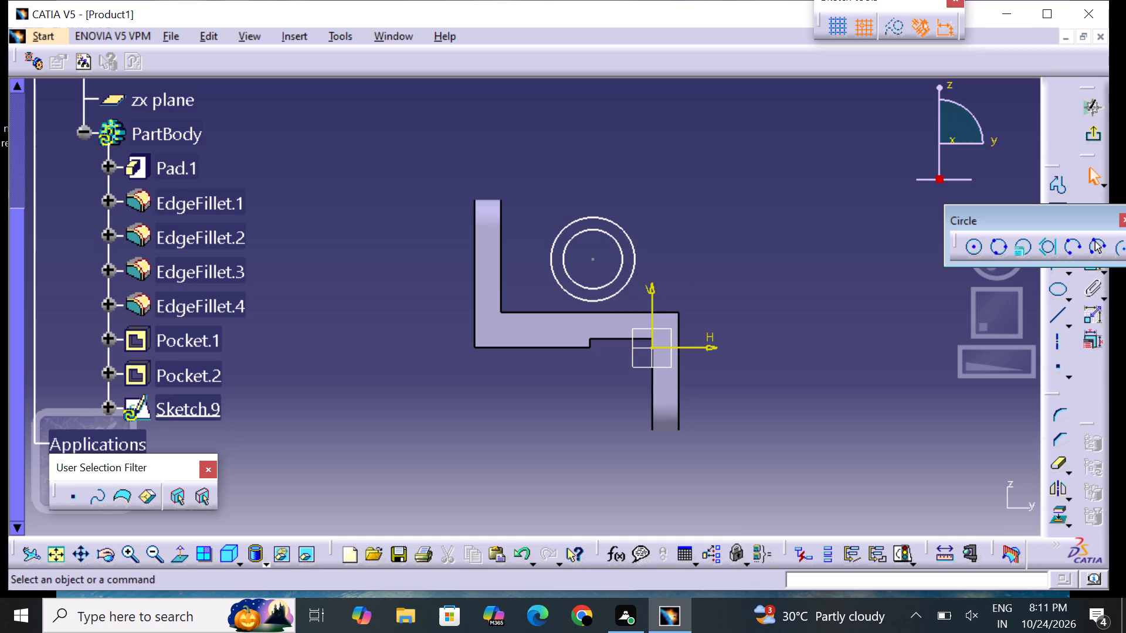
Dock the floating circle tools beside the other sketch tools, clear of the drawing area.
left_click_drag(1014, 218, 1052, 110)
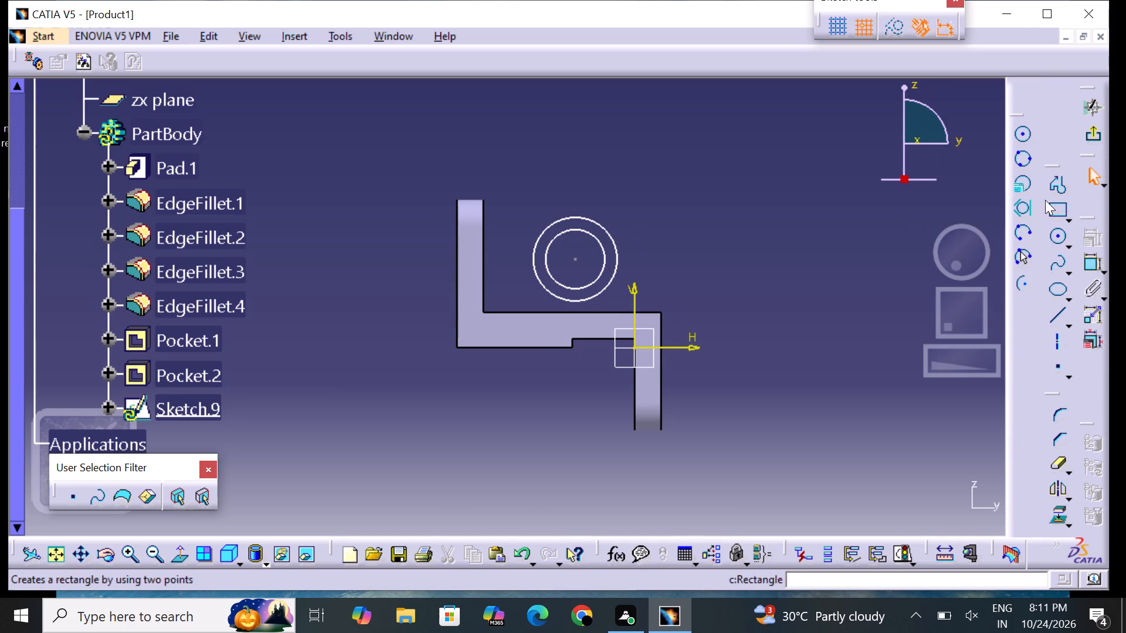
left_click_drag(1015, 124, 925, 131)
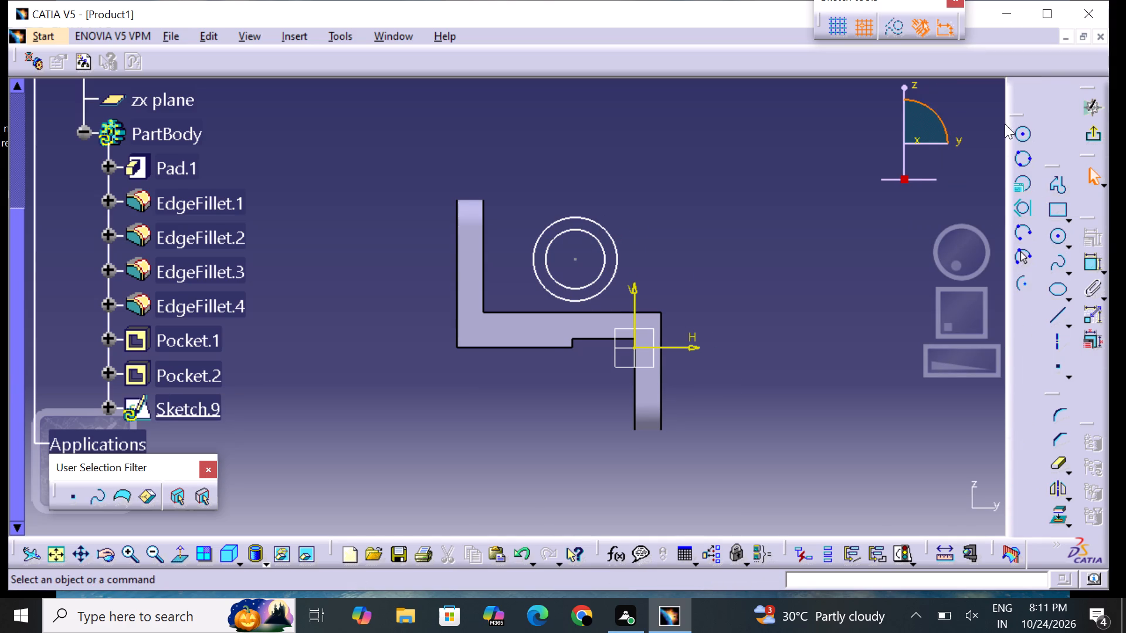
Add diameter constraints to the outer and inner concentric circles.
left_click(1094, 258)
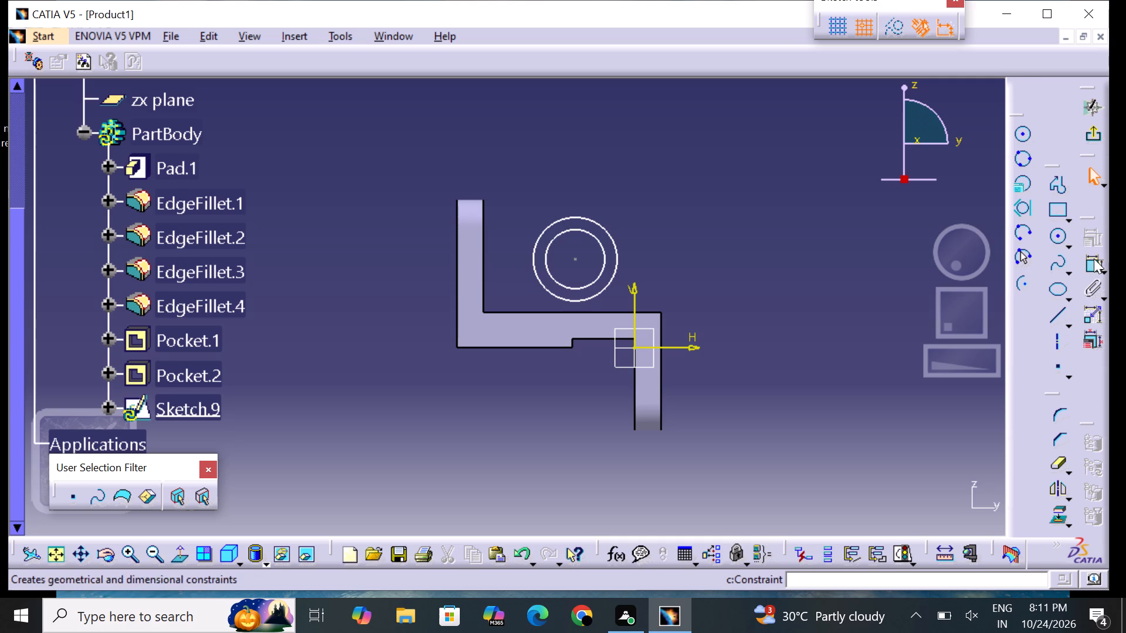
left_click(579, 216)
left_click(727, 252)
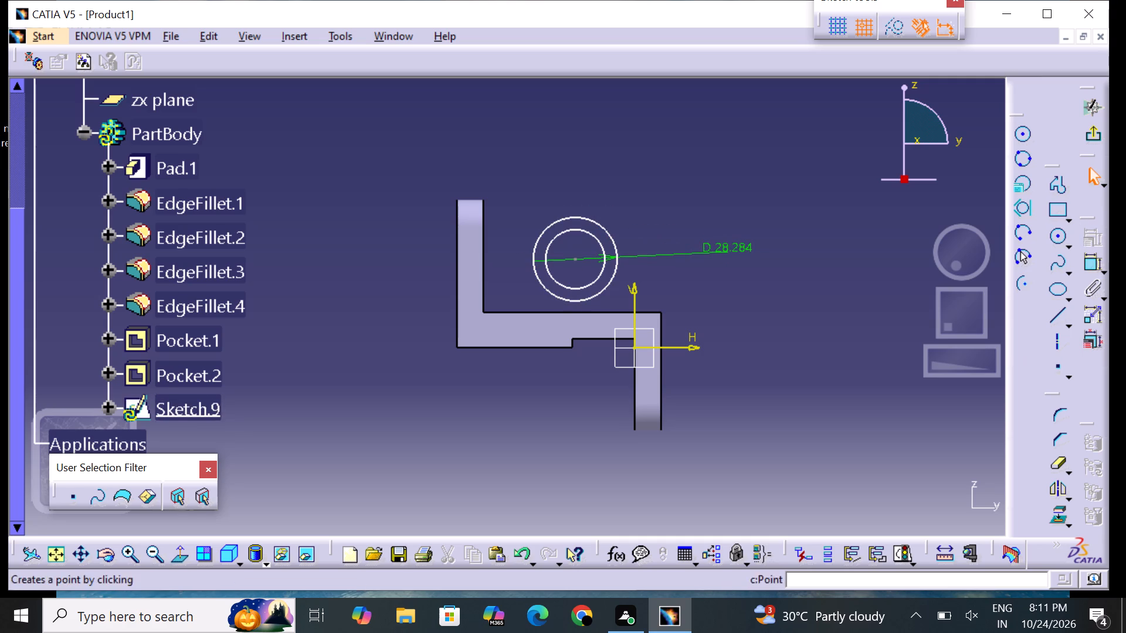
left_click(1087, 258)
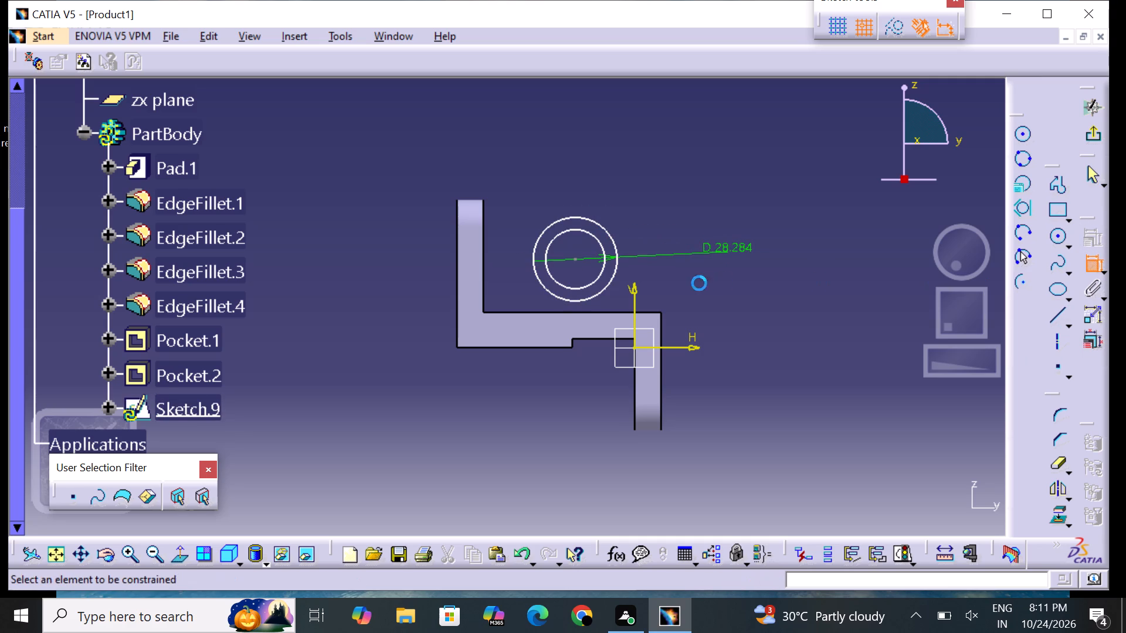
left_click_drag(599, 267, 605, 267)
left_click(751, 283)
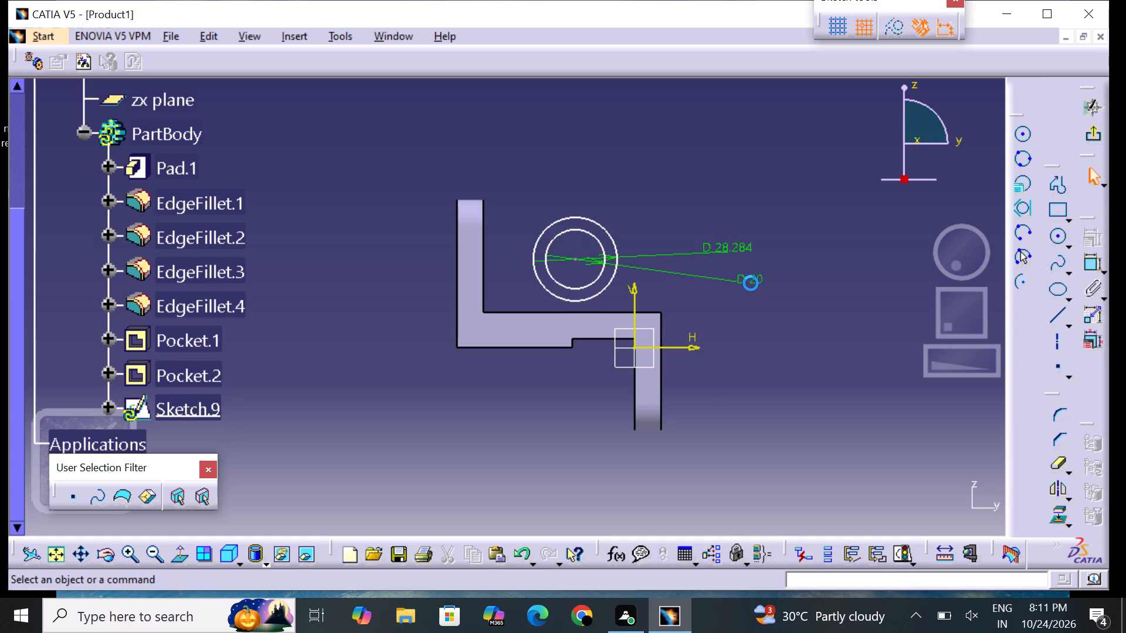
Set the inner circle's diameter to 16 mm.
double_click(751, 283)
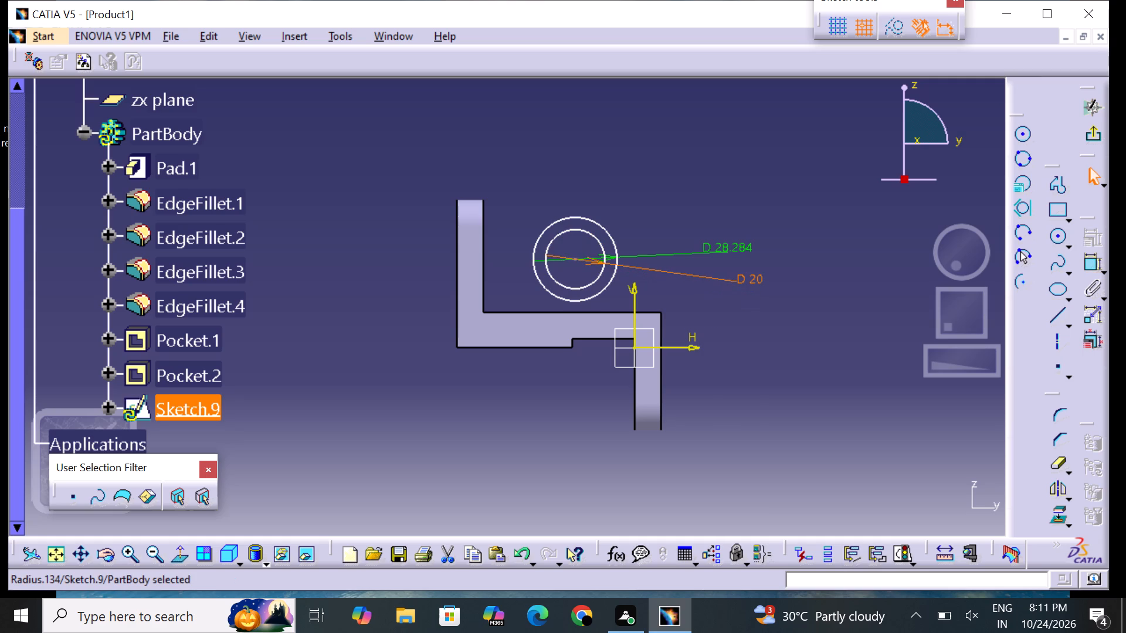
left_click(752, 283)
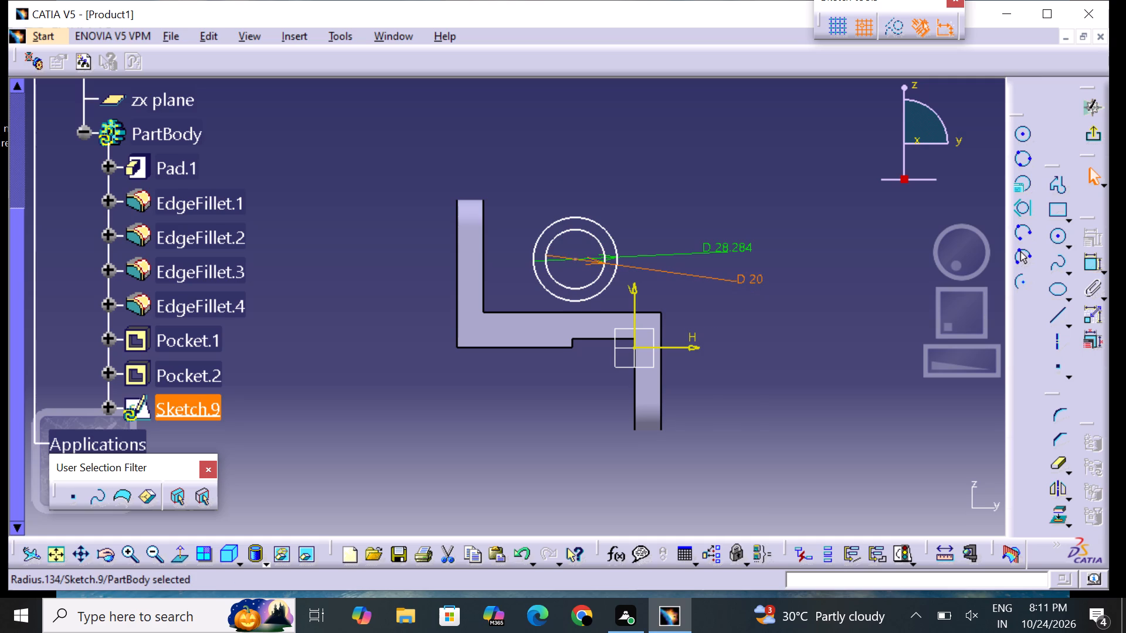
key("BackSpace")
double_click(752, 283)
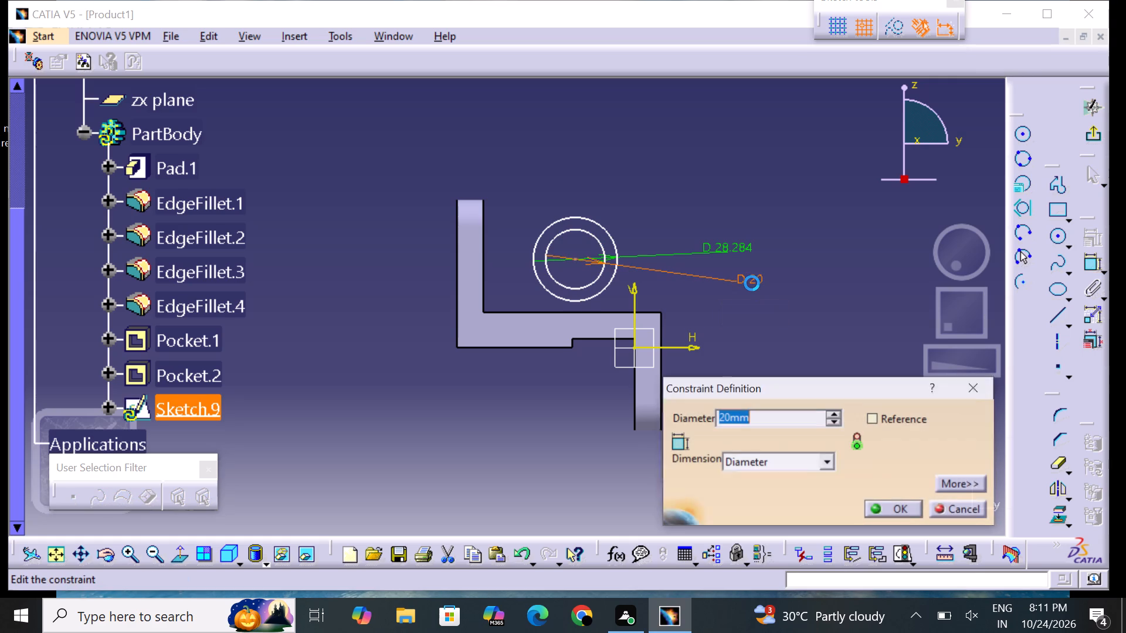
key("BackSpace")
type("16")
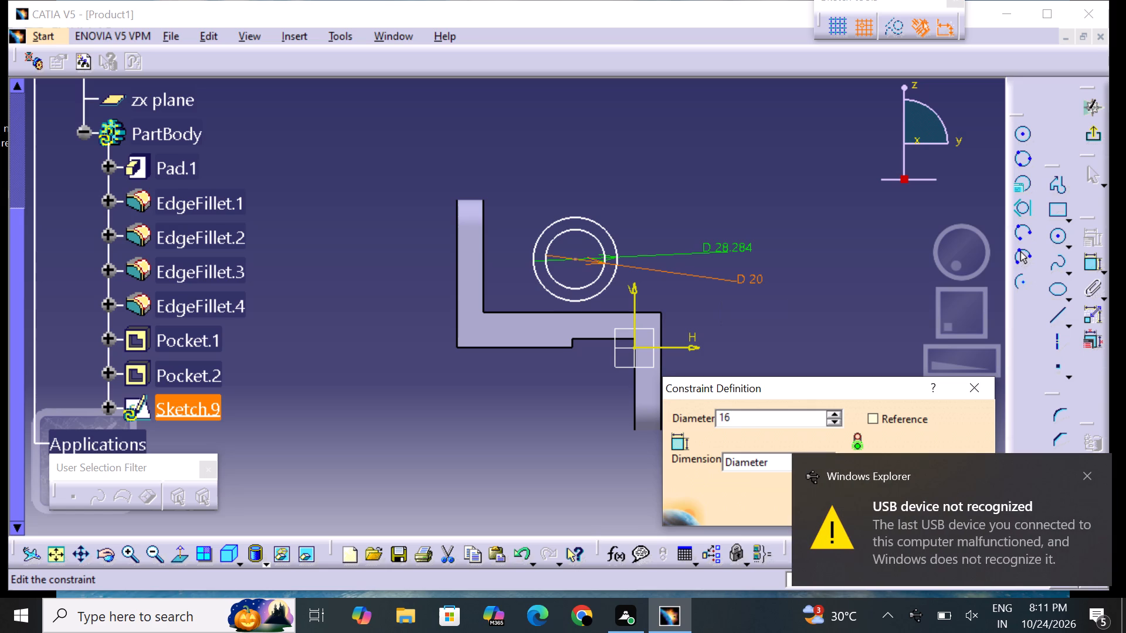
key("Return")
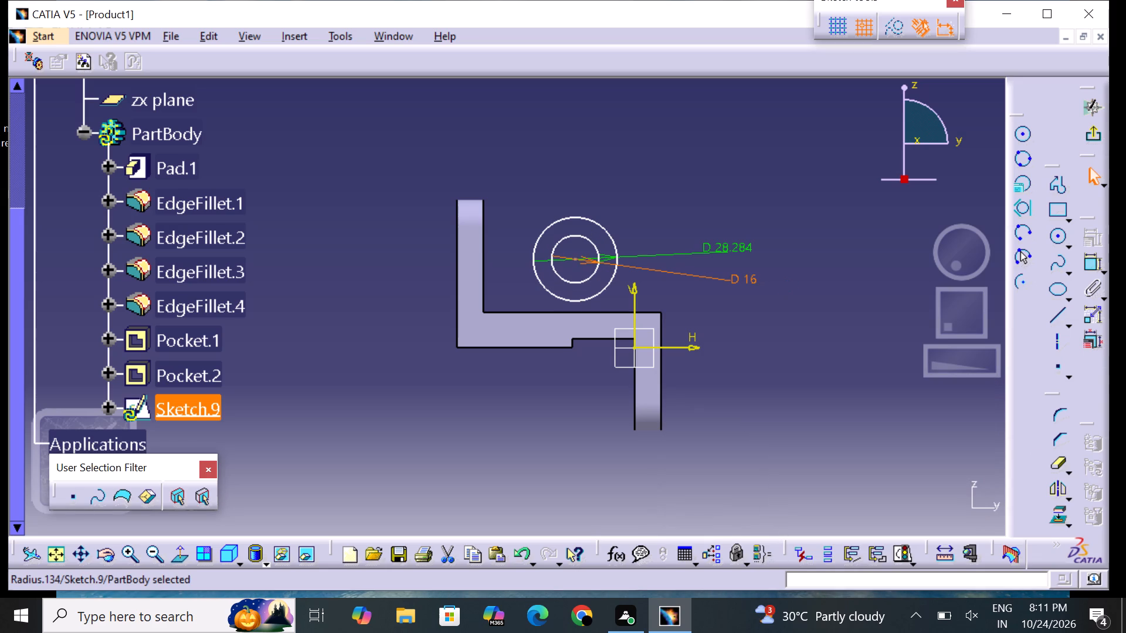
Set the outer circle's diameter to 24 mm.
double_click(734, 244)
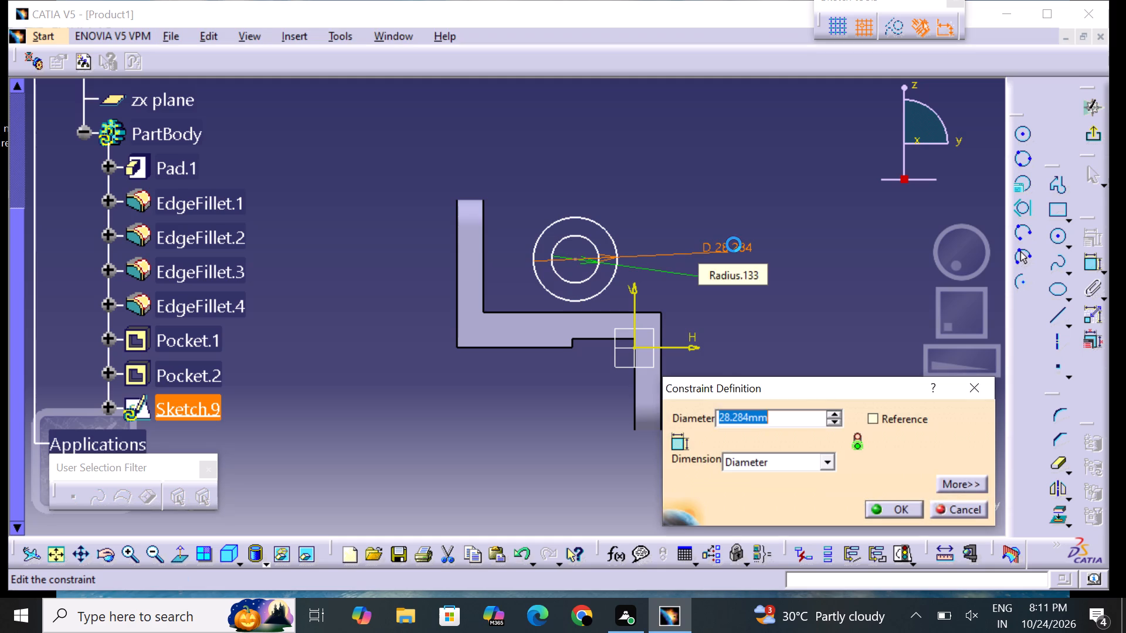
key("BackSpace")
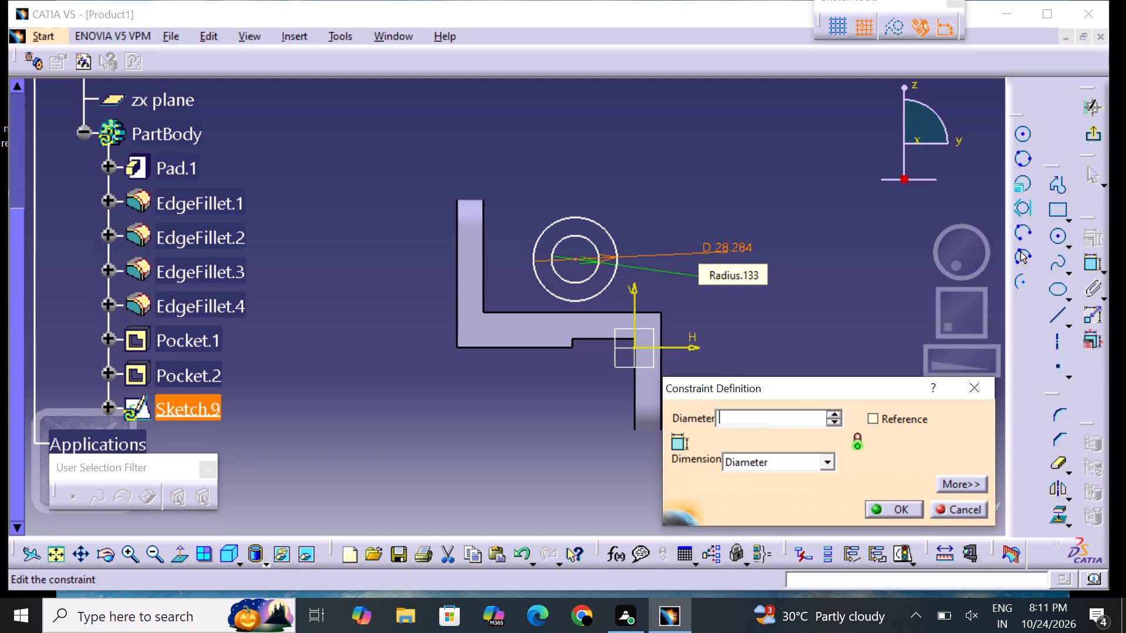
type("24")
key("Return")
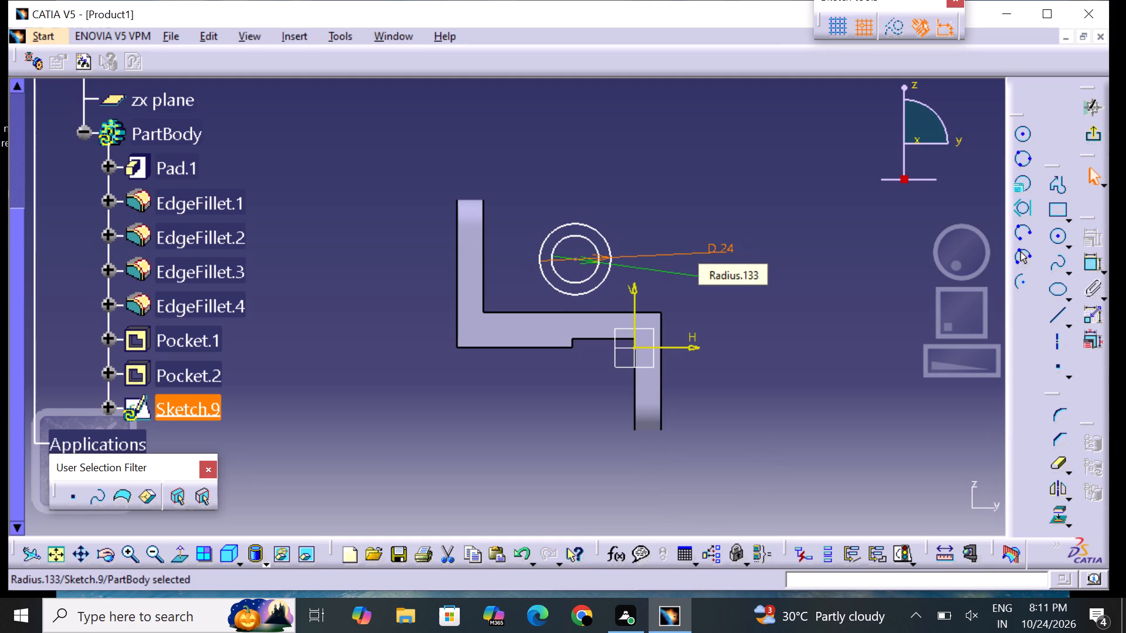
Constrain the vertical distance from the circles' centre to the top edge of the bracket's horizontal plate to 20 mm.
left_click(823, 295)
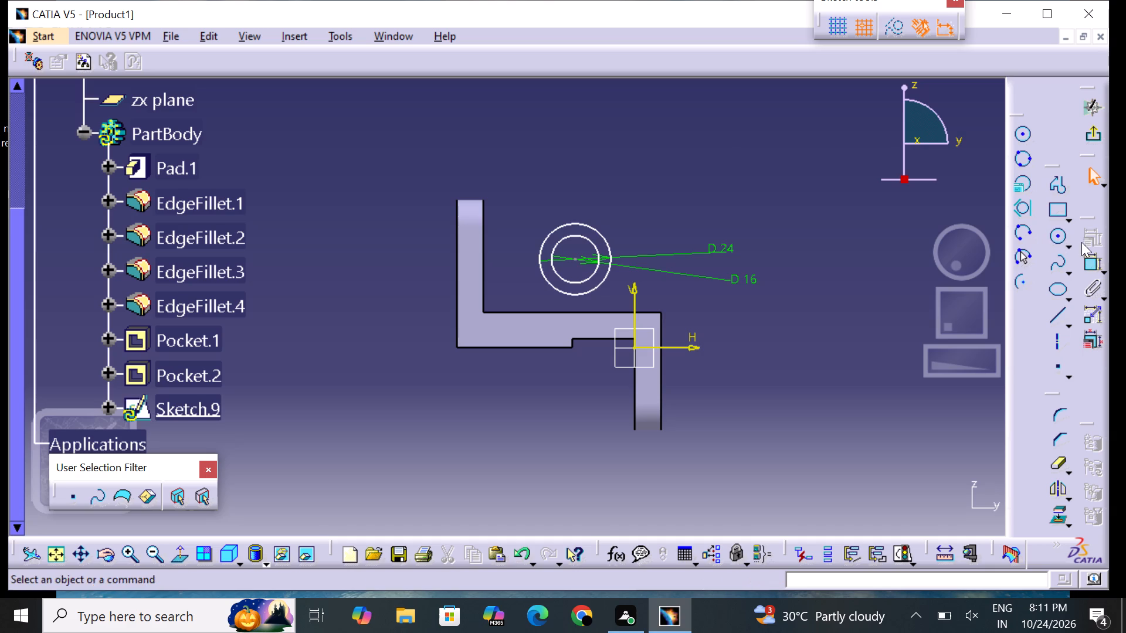
left_click(1096, 260)
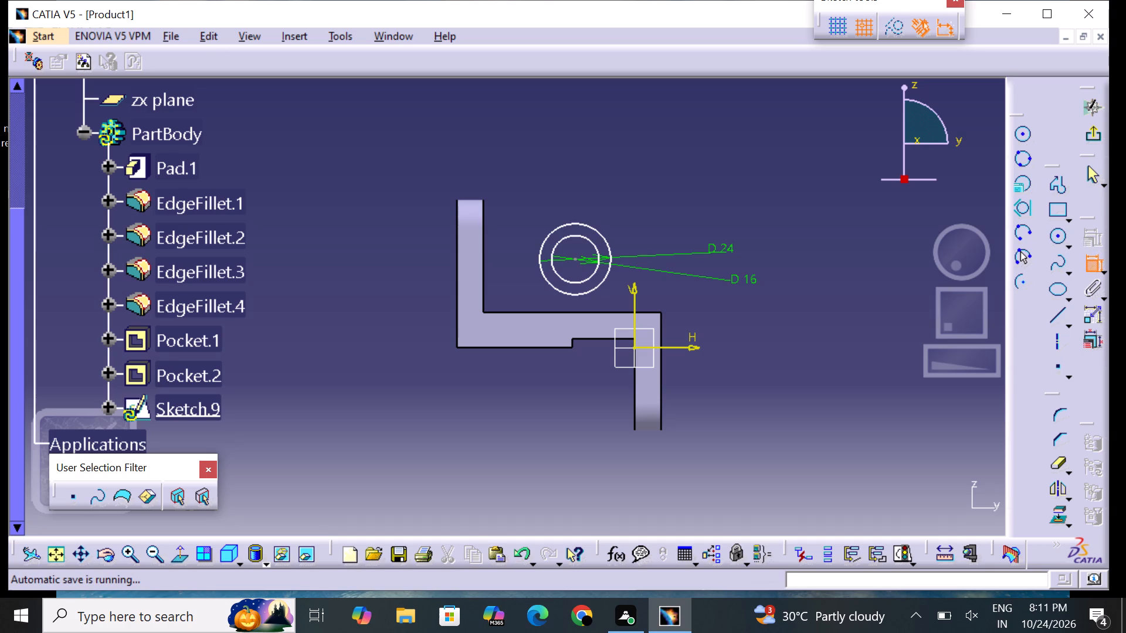
left_click(575, 258)
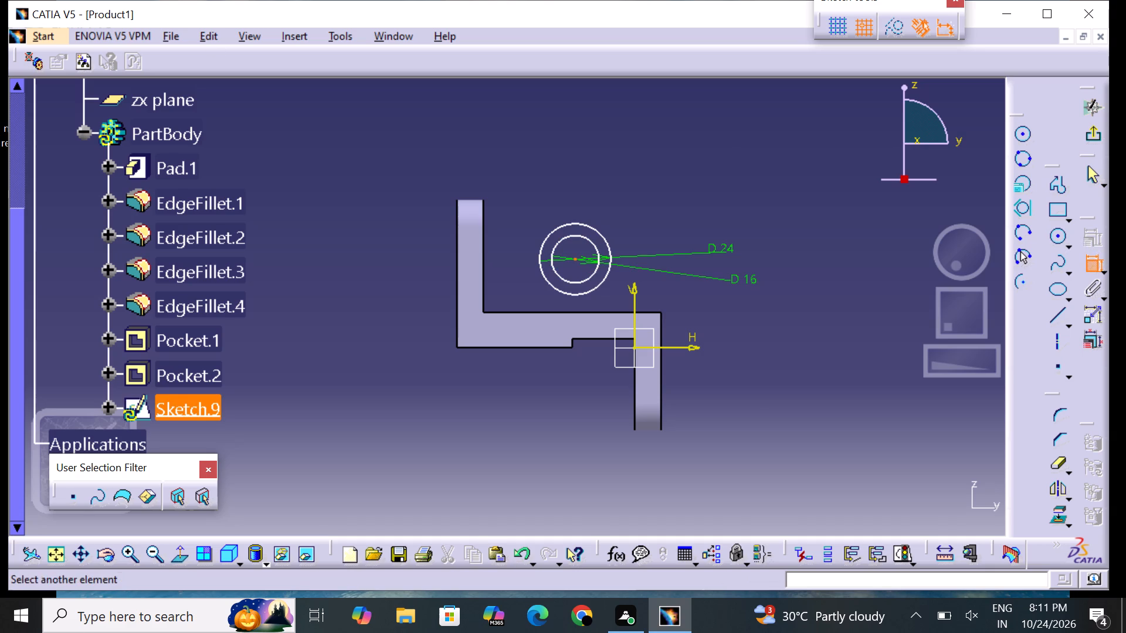
left_click(583, 313)
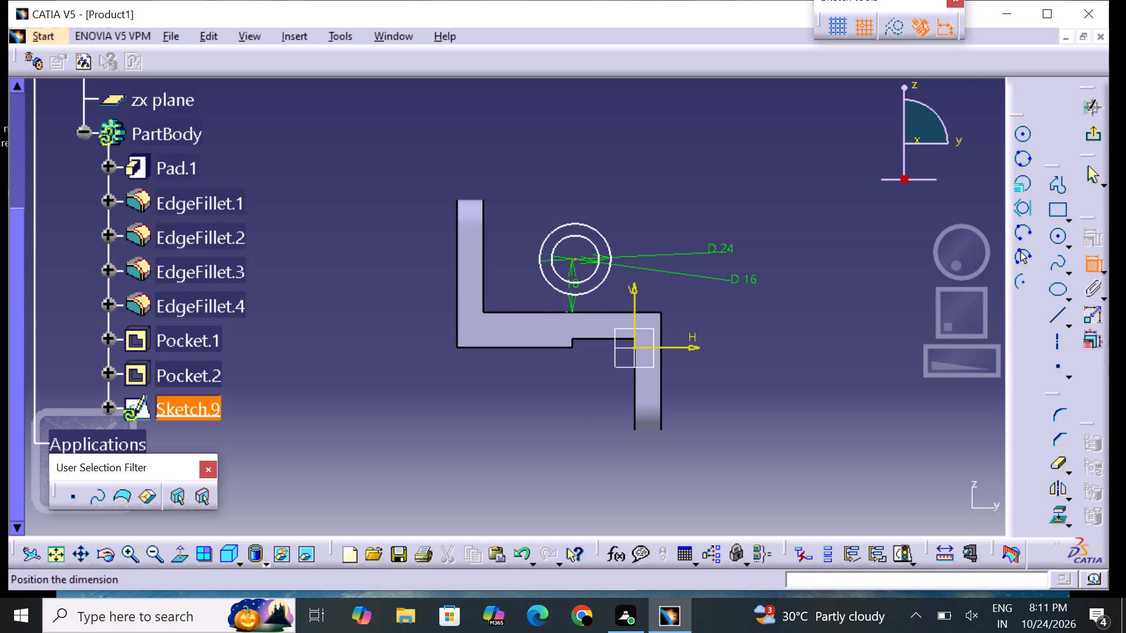
left_click(423, 281)
double_click(423, 277)
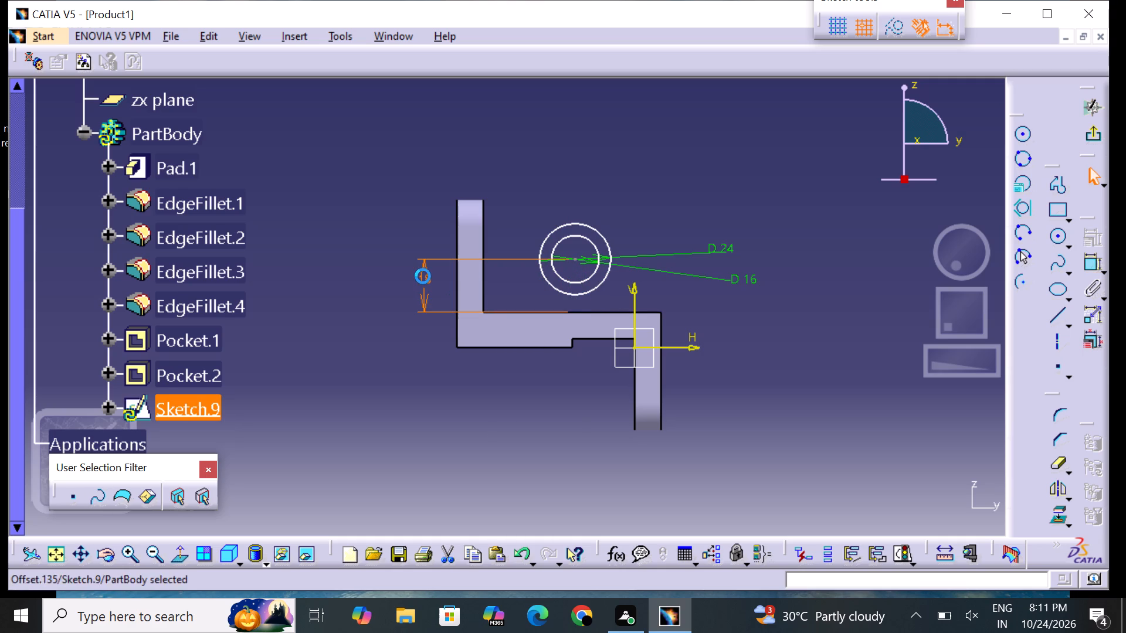
key("BackSpace")
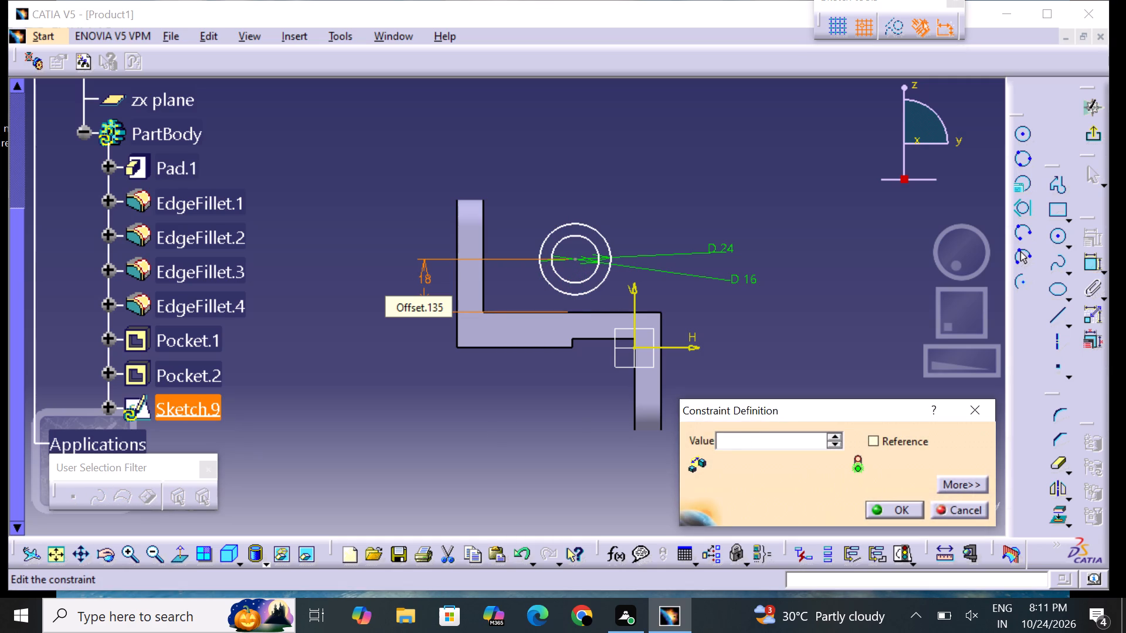
type("20")
key("Return")
left_click(401, 246)
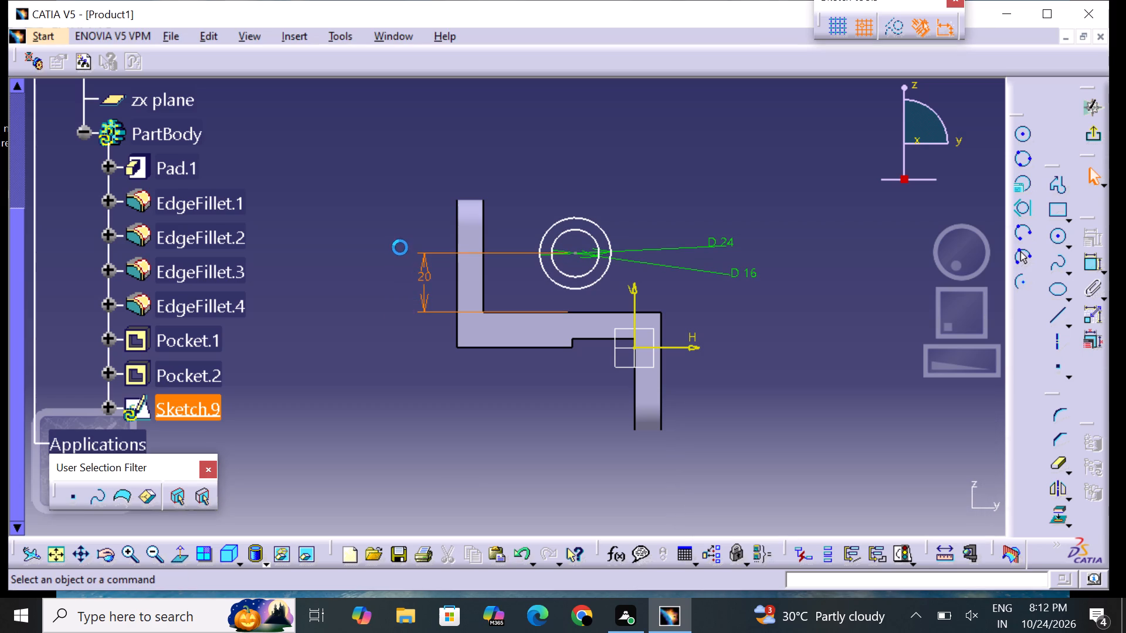
Constrain the horizontal distance from the circles' centre to the outer face of the downward flange to 30 mm.
left_click(1091, 267)
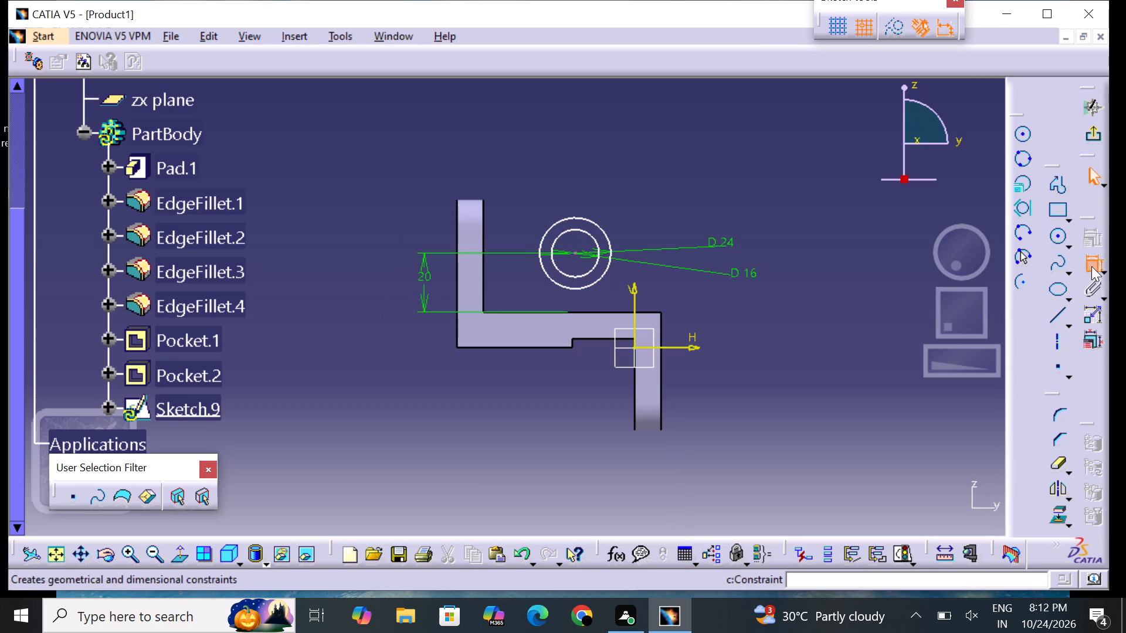
left_click(573, 254)
left_click(660, 316)
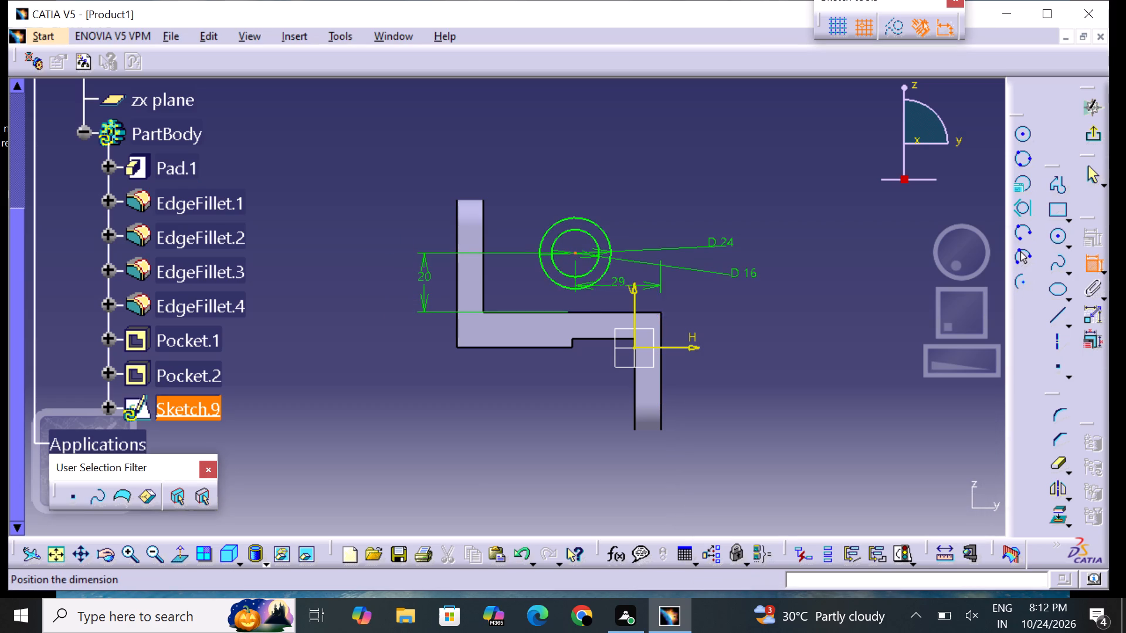
left_click(619, 188)
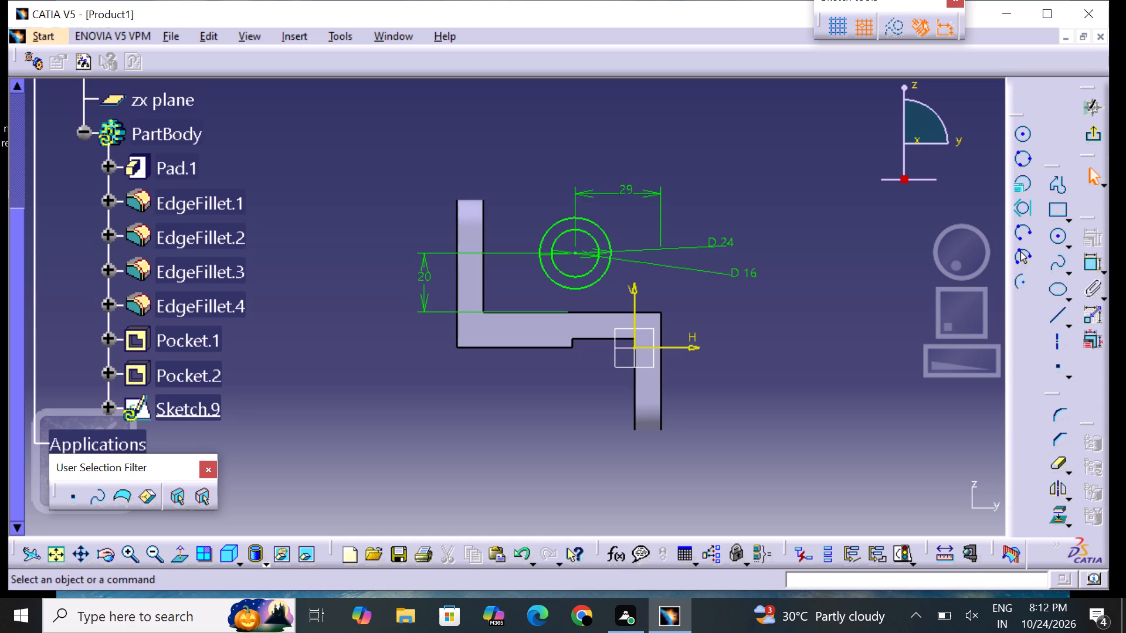
double_click(620, 186)
key("BackSpace")
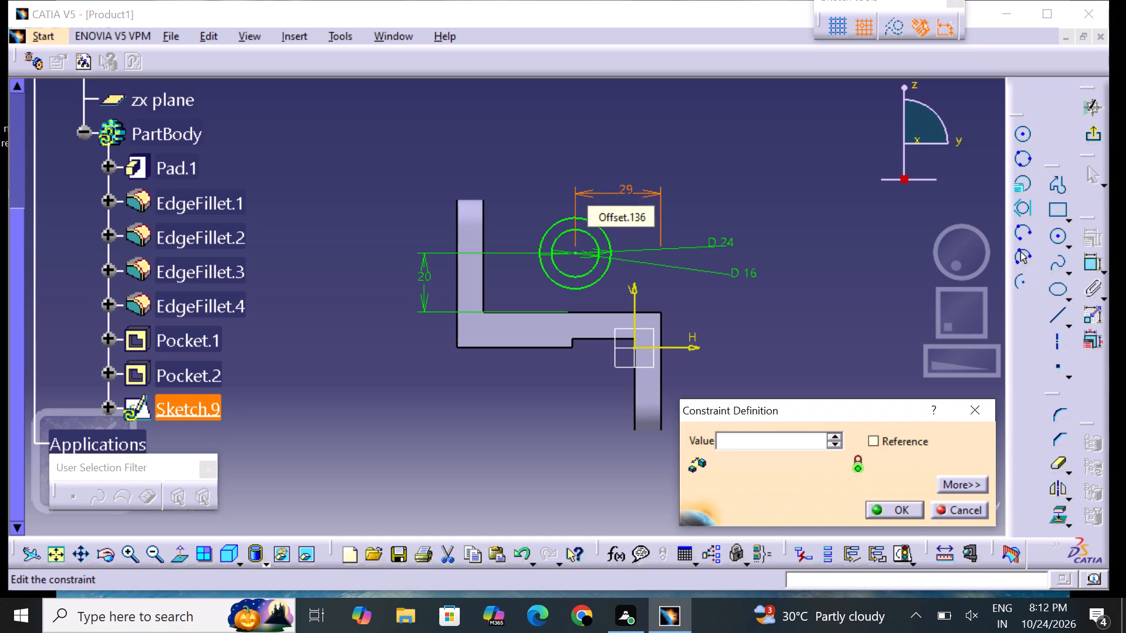
type("30")
key("Return")
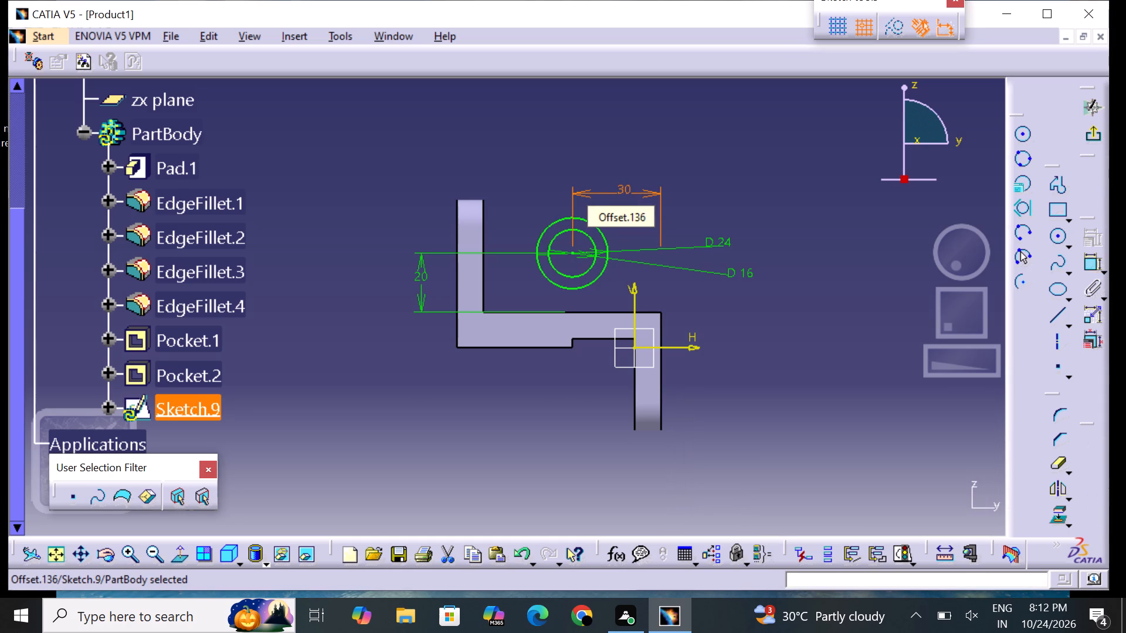
left_click(680, 171)
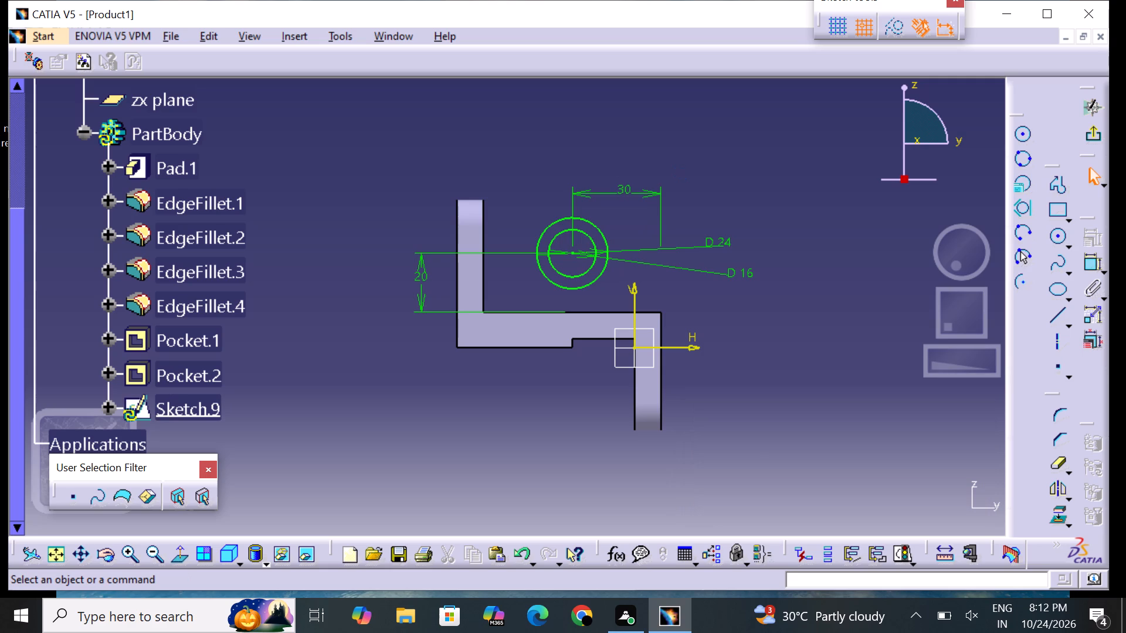
Exit the sketch and pad the concentric circles with a length of 12 mm and mirrored extent.
left_click(1084, 132)
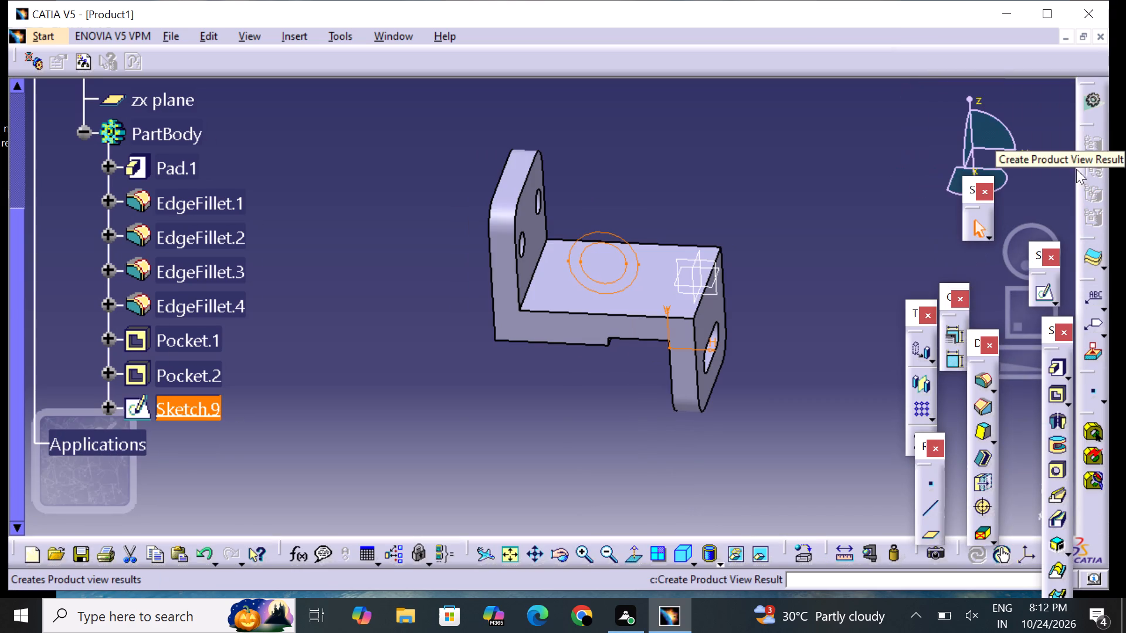
left_click(1060, 367)
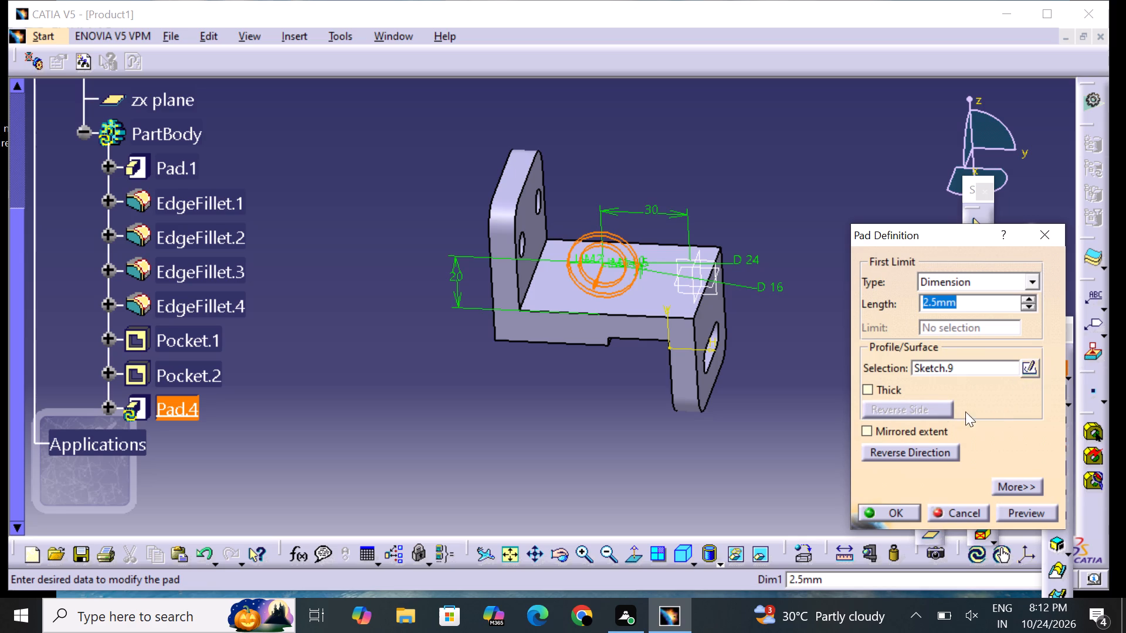
left_click(907, 432)
left_click(975, 300)
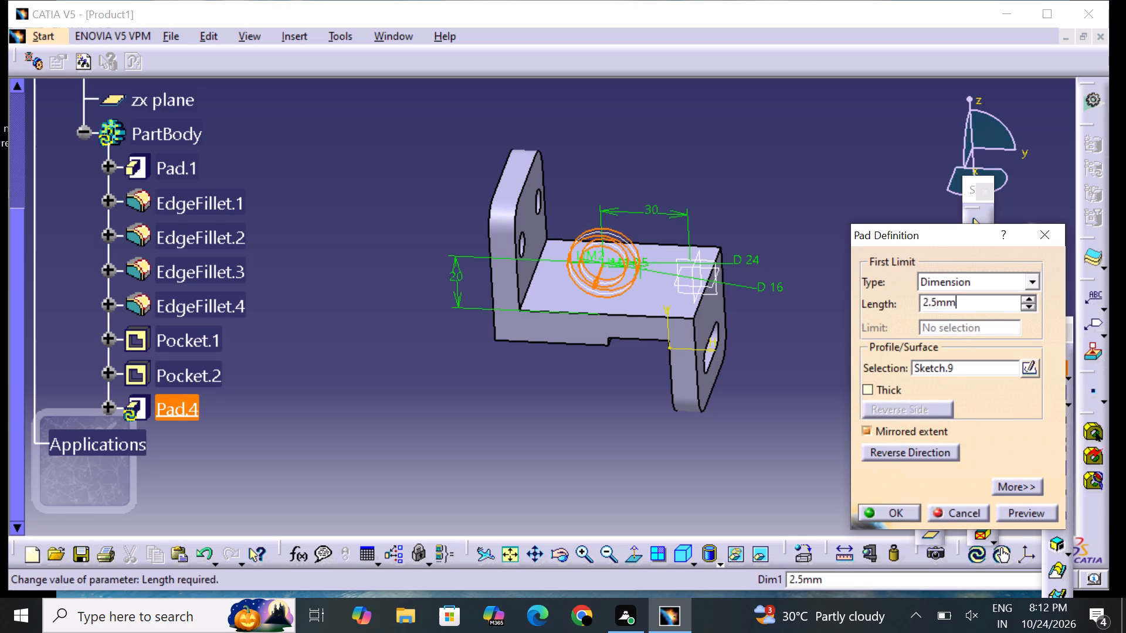
key("BackSpace")
key("BackSpace")
key("BackSpace")
key("BackSpace")
key("BackSpace")
key("BackSpace")
key("BackSpace")
key("BackSpace")
key("1")
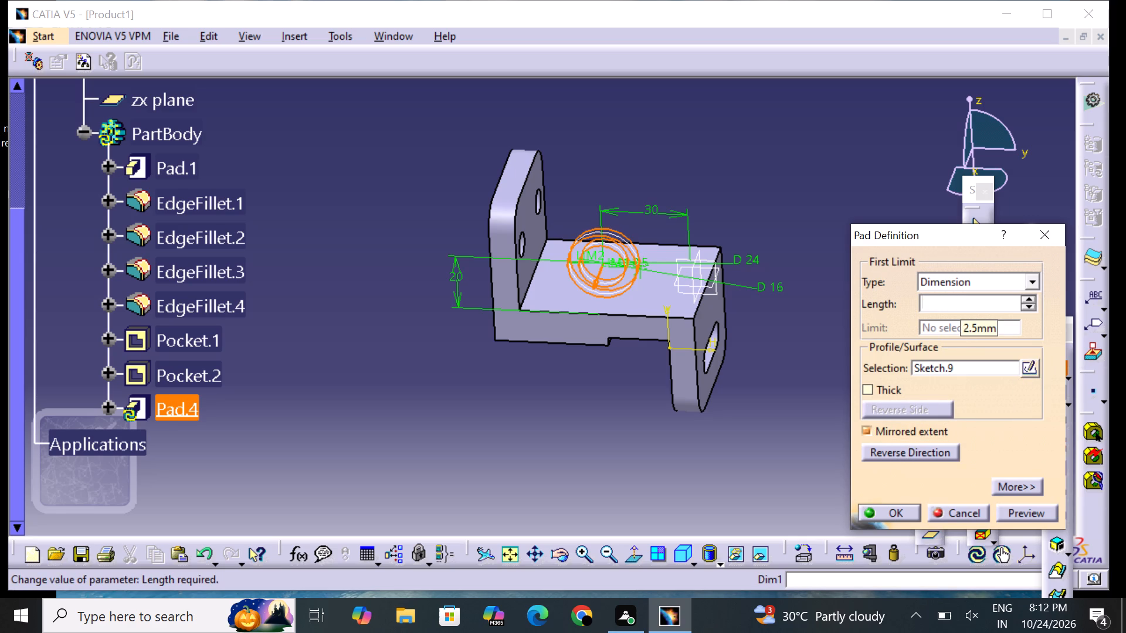
key("2")
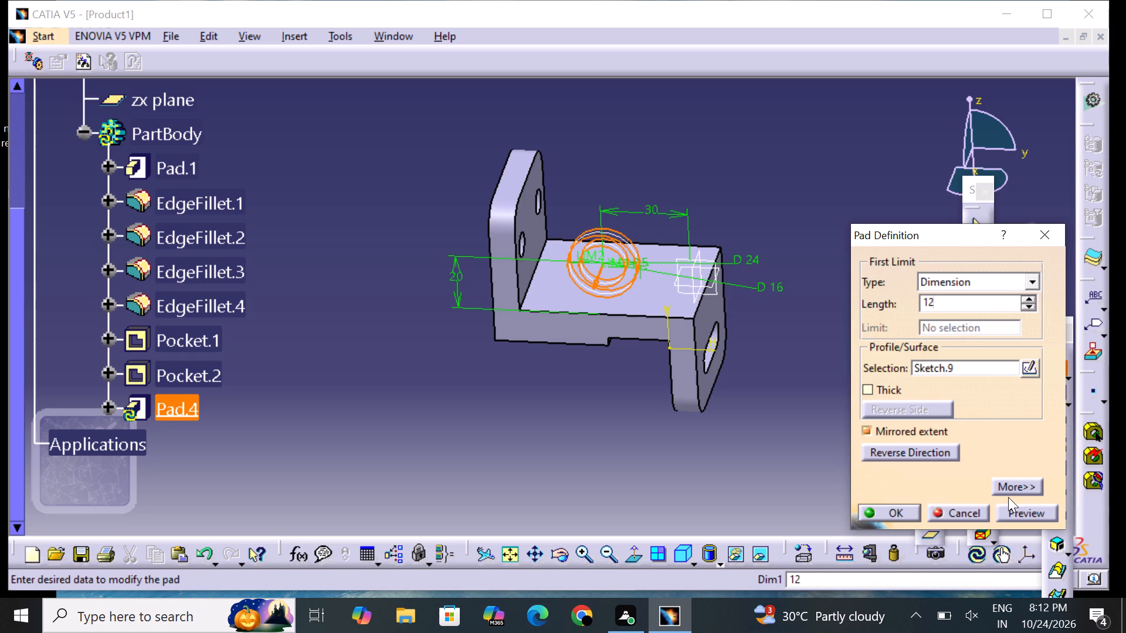
left_click(1023, 512)
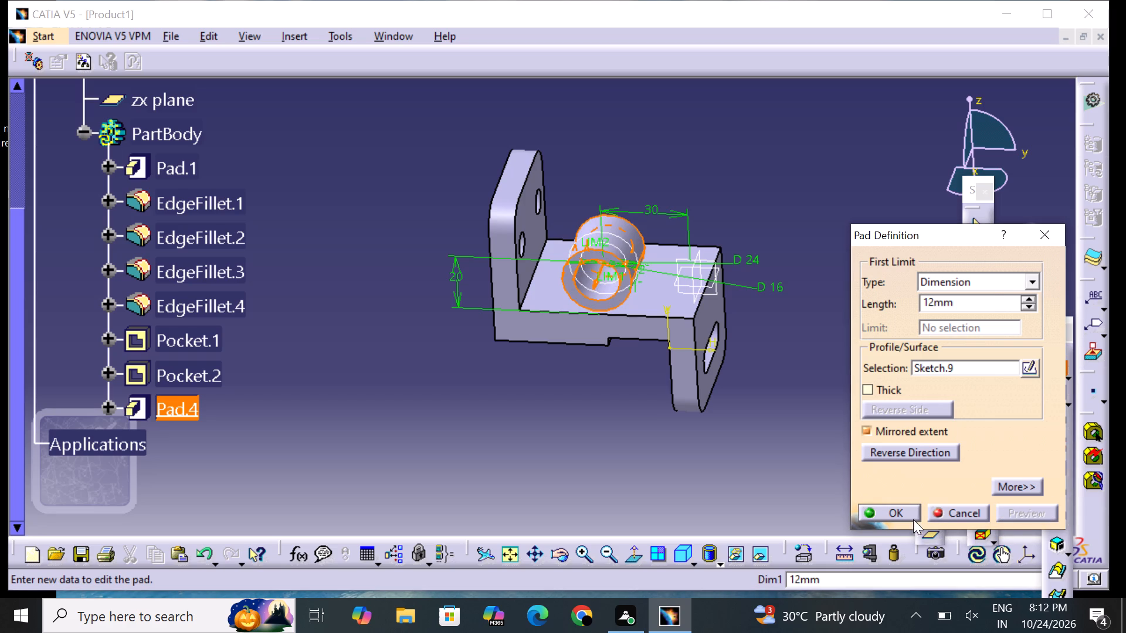
left_click(906, 512)
left_click(693, 455)
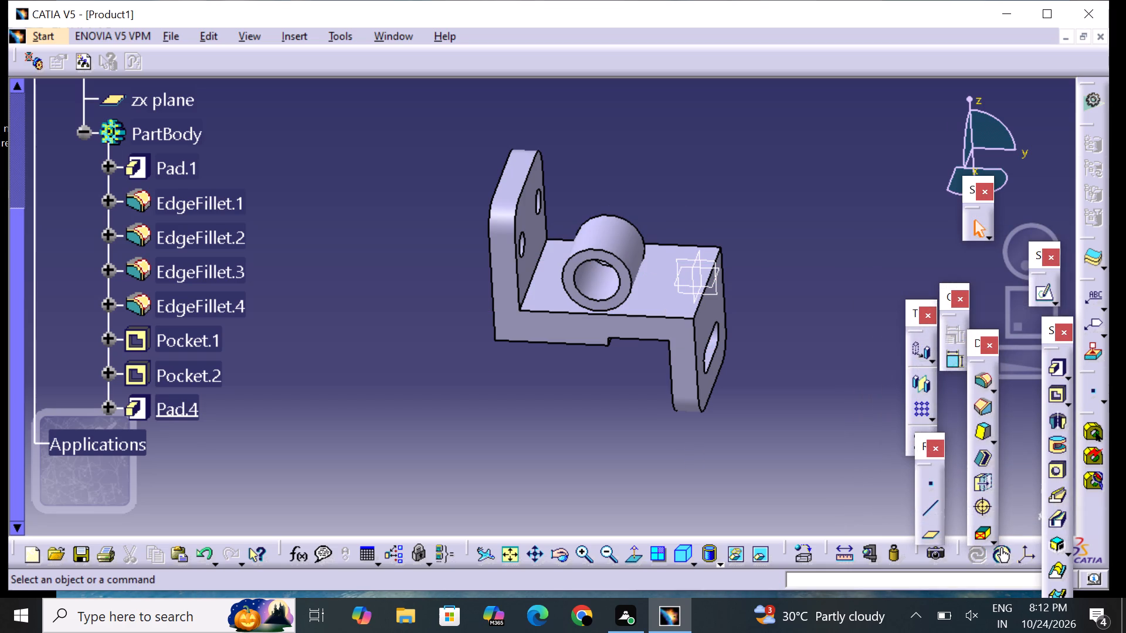
Edit the cylindrical boss's pad and reverse its extrusion direction.
middle_click_drag(471, 352, 507, 298)
right_click_drag(474, 353, 507, 298)
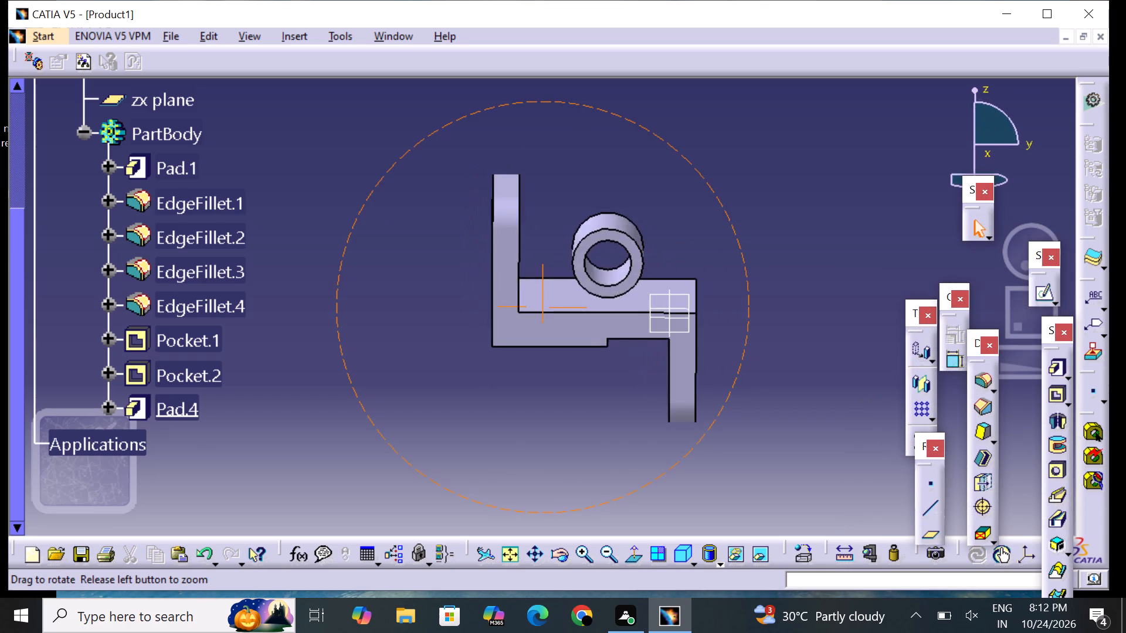
right_click_drag(507, 298, 500, 308)
middle_click_drag(507, 298, 500, 308)
double_click(622, 241)
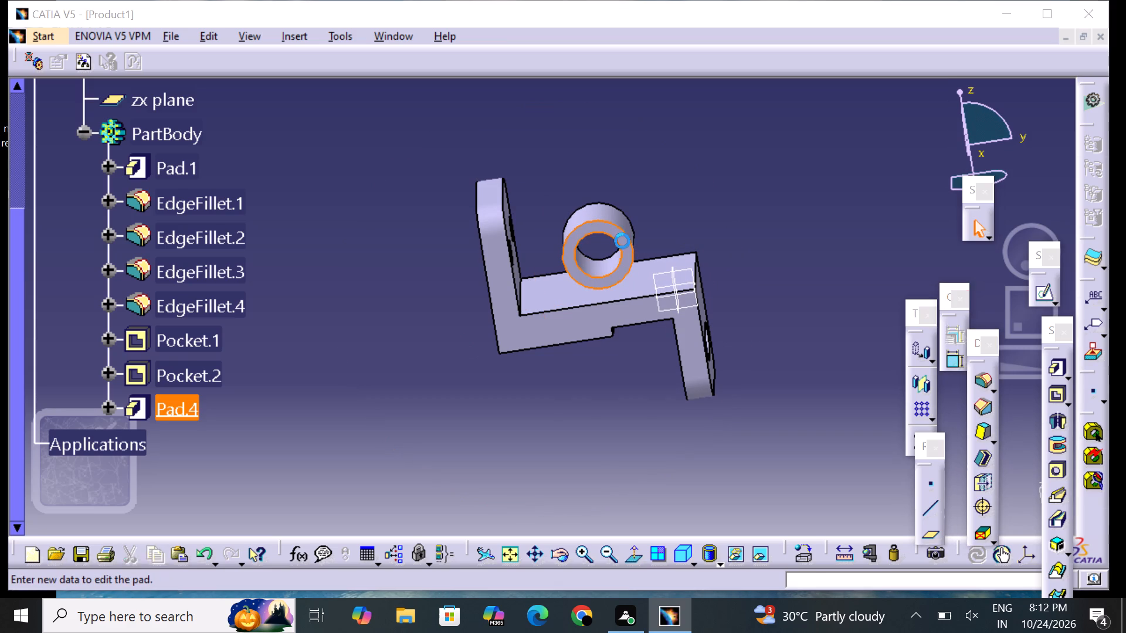
left_click(905, 450)
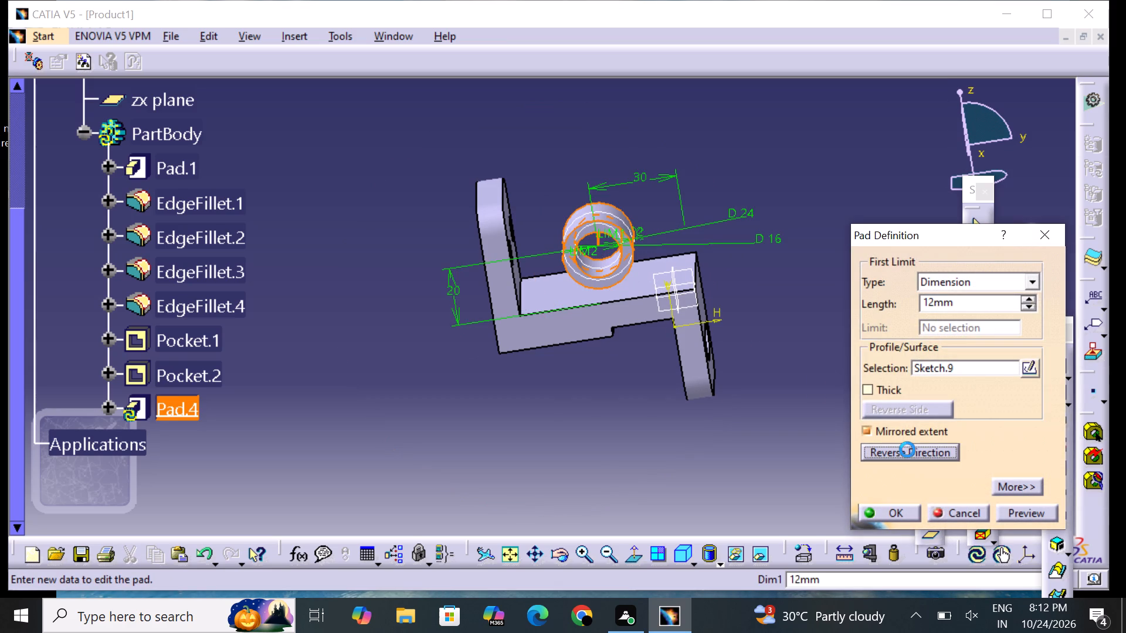
left_click(1032, 512)
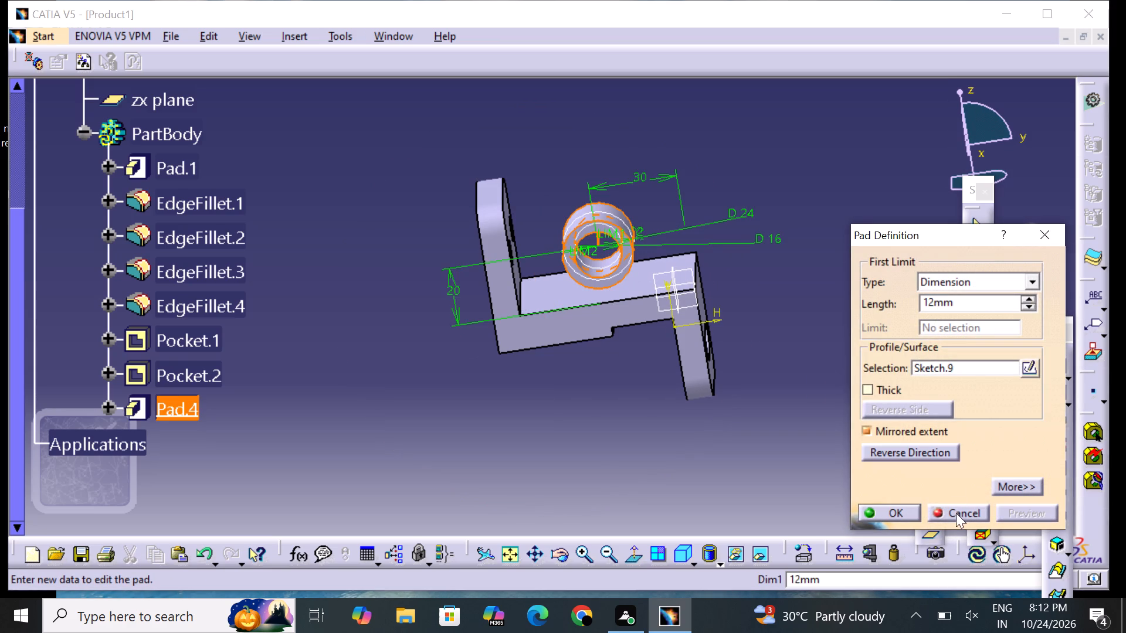
left_click(904, 511)
Examine the hollow boss and its position on the bracket from several angles.
middle_click(852, 387)
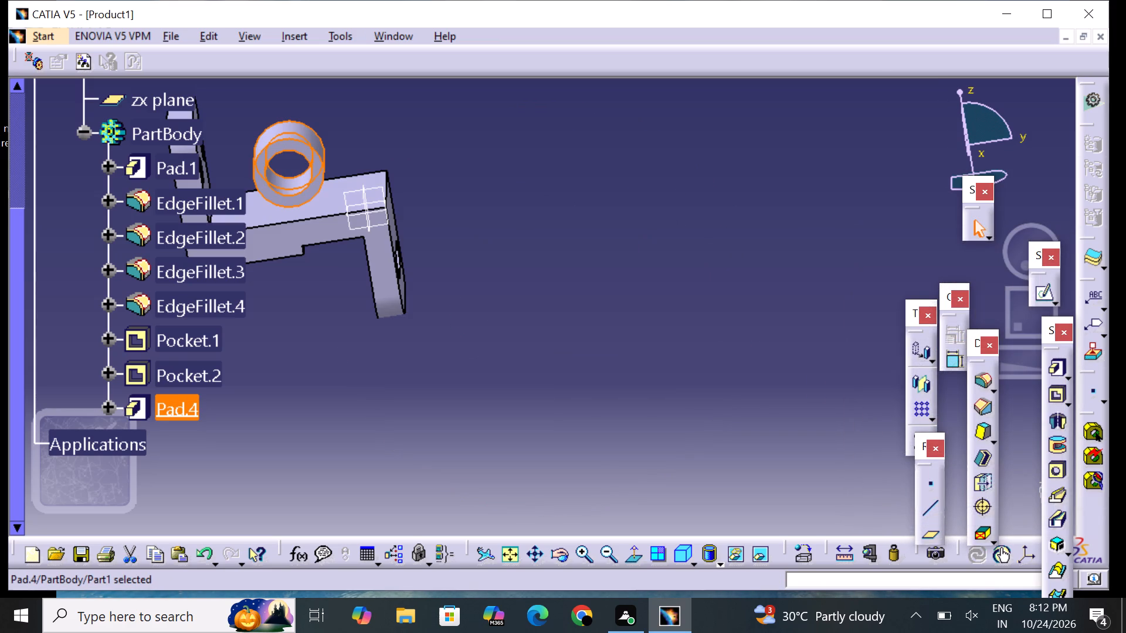
middle_click_drag(853, 387, 978, 469)
middle_click_drag(877, 389, 879, 389)
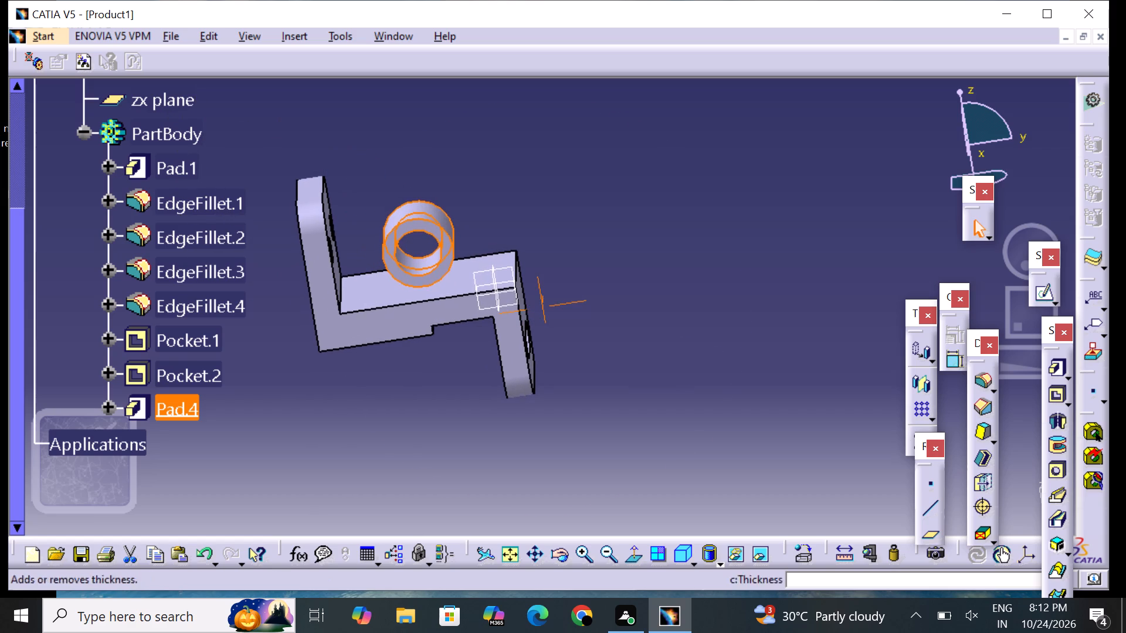
middle_click_drag(879, 389, 555, 411)
right_click_drag(879, 389, 555, 411)
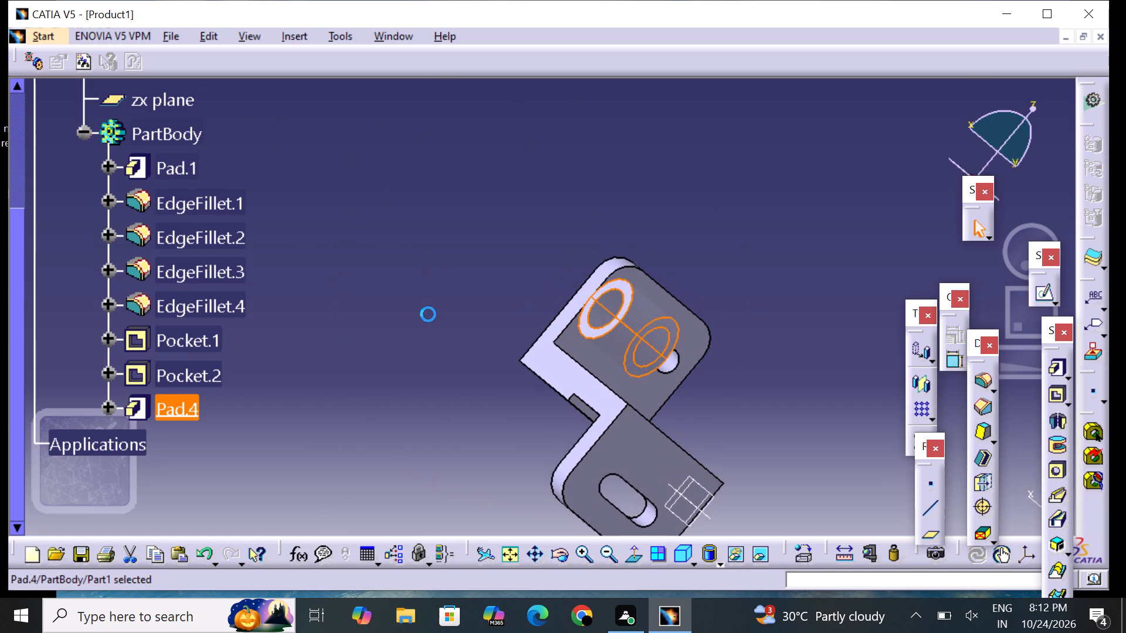
left_click(428, 314)
middle_click_drag(440, 280, 585, 418)
right_click_drag(445, 283, 585, 418)
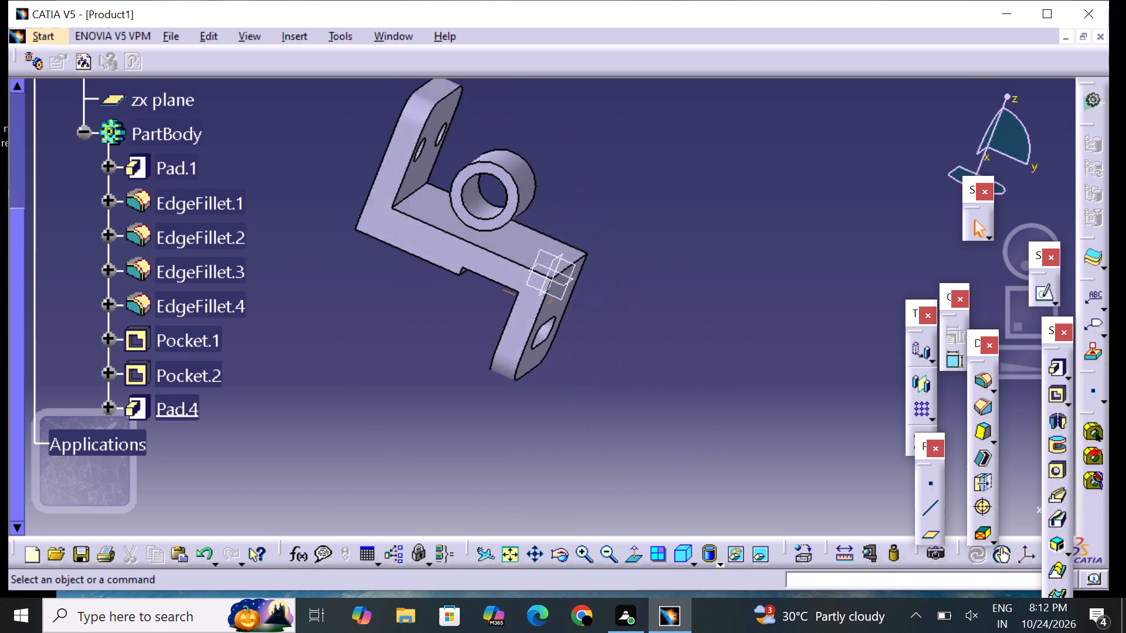
middle_click_drag(585, 418, 499, 400)
right_click_drag(585, 418, 499, 400)
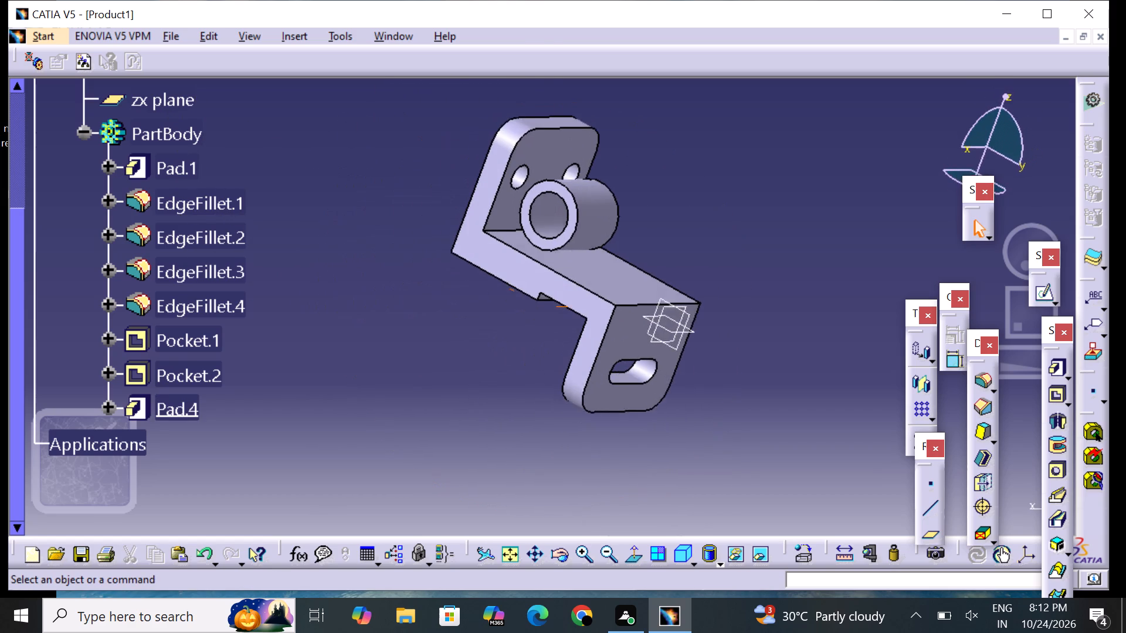
right_click_drag(499, 400, 496, 406)
middle_click_drag(499, 400, 496, 406)
middle_click_drag(410, 258, 416, 369)
middle_click_drag(801, 347, 802, 346)
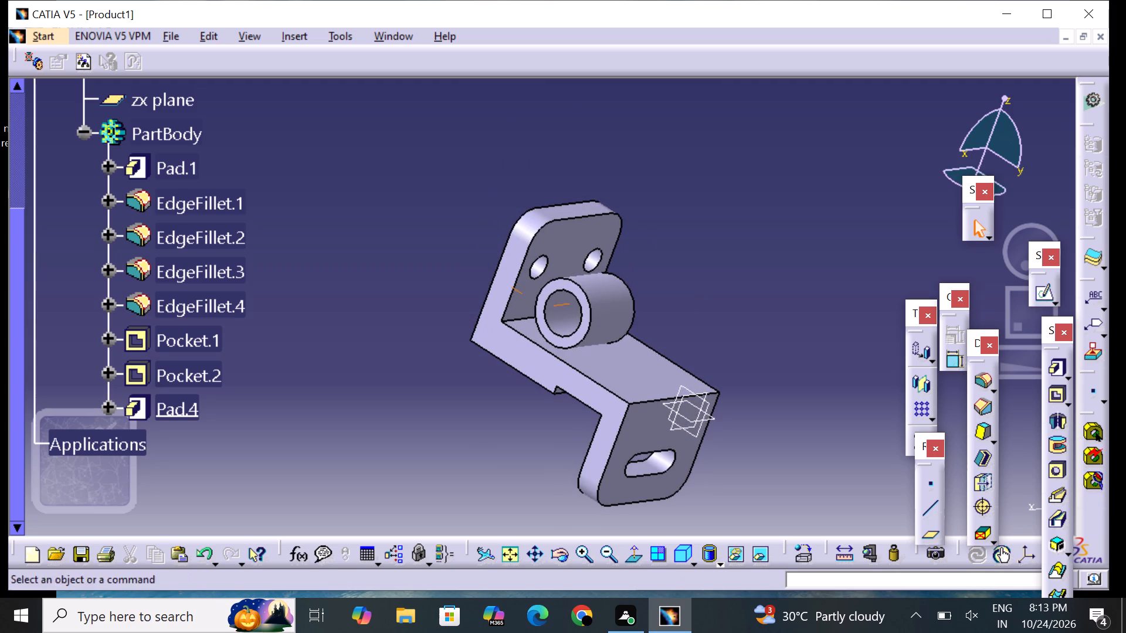
middle_click_drag(802, 346, 817, 296)
right_click_drag(802, 345, 817, 296)
scroll(803, 302, "up", 1)
middle_click_drag(416, 253, 426, 275)
right_click_drag(416, 254, 426, 275)
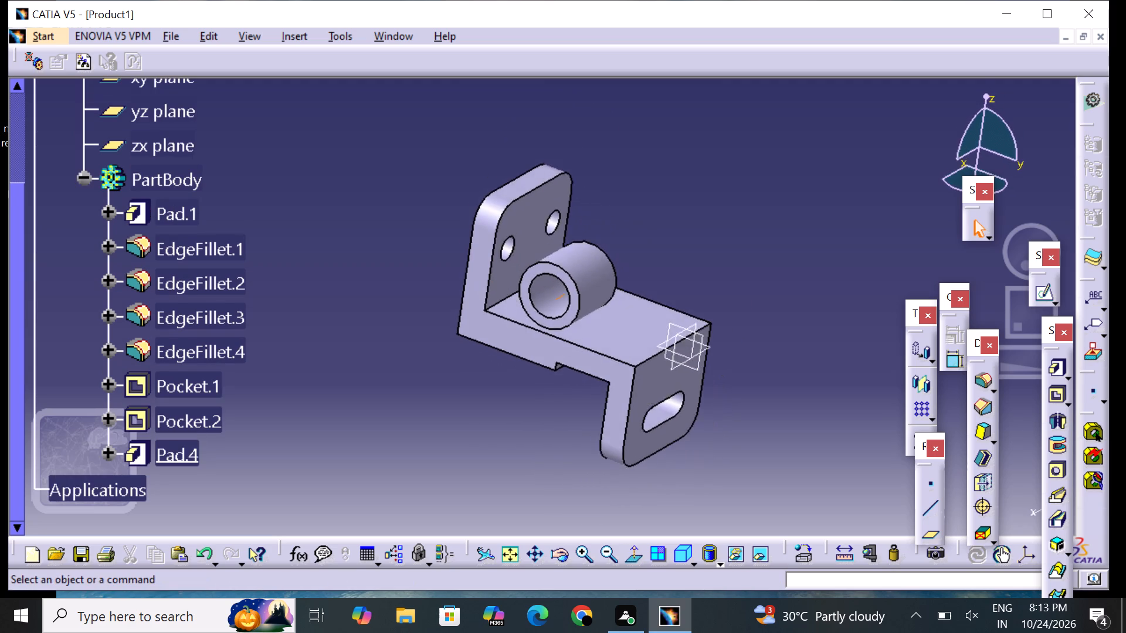
right_click_drag(426, 275, 437, 273)
middle_click_drag(426, 275, 437, 273)
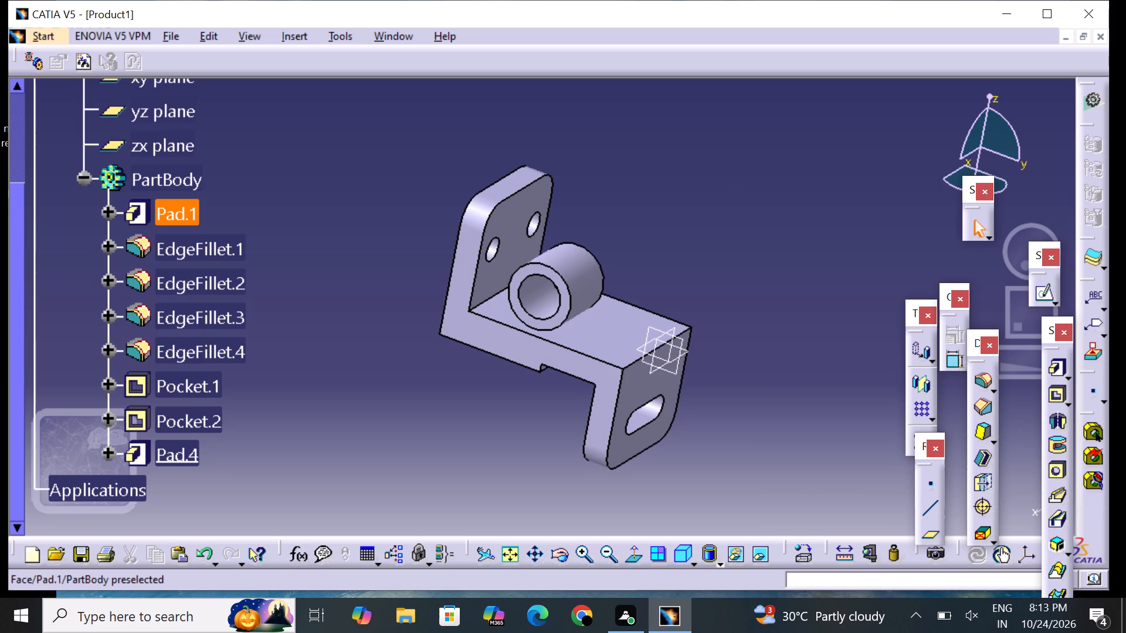
Open a new sketch on the bracket's Z-shaped side face.
middle_click_drag(764, 314, 767, 314)
right_click_drag(767, 314, 847, 274)
middle_click_drag(767, 314, 847, 274)
middle_click_drag(362, 287, 414, 312)
right_click_drag(364, 286, 414, 312)
left_click(422, 324)
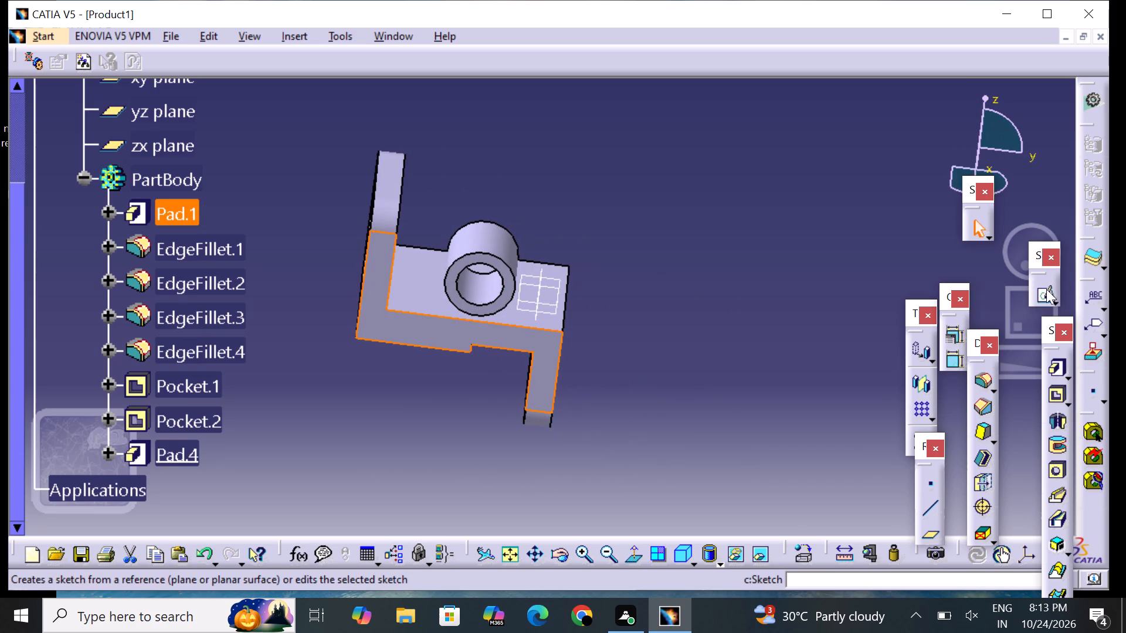
left_click(1046, 294)
Sketch a closed four-sided profile around the boss with corners at about (-50, 50), (-50, 20), (10, 20) and (-10, 40) mm.
middle_click_drag(762, 307, 861, 308)
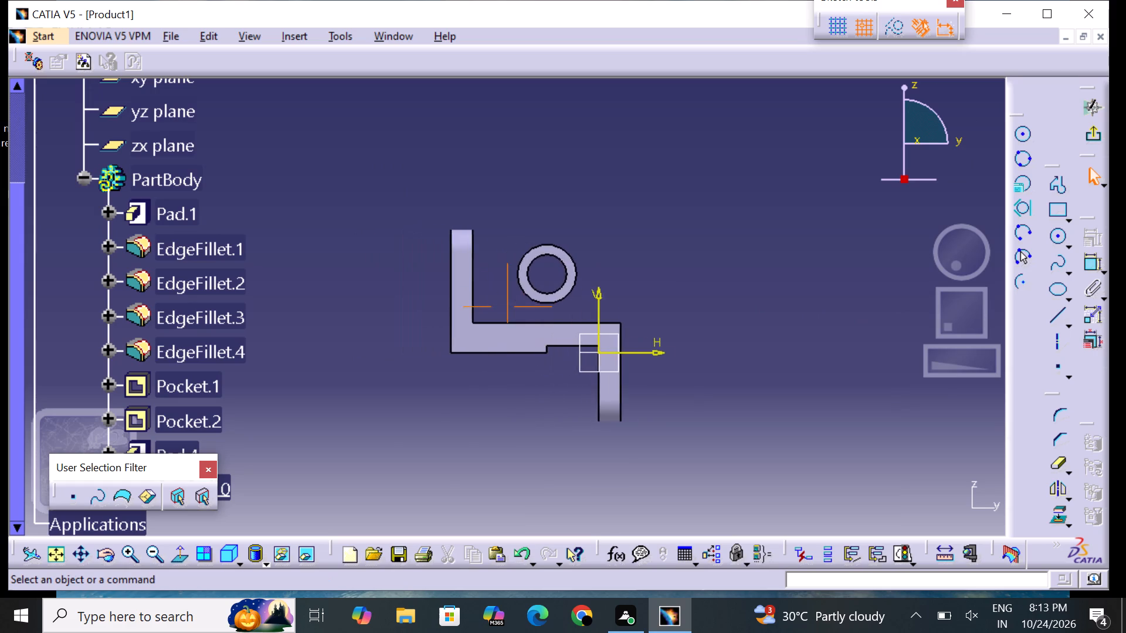
middle_click_drag(861, 308, 884, 350)
left_click(1056, 187)
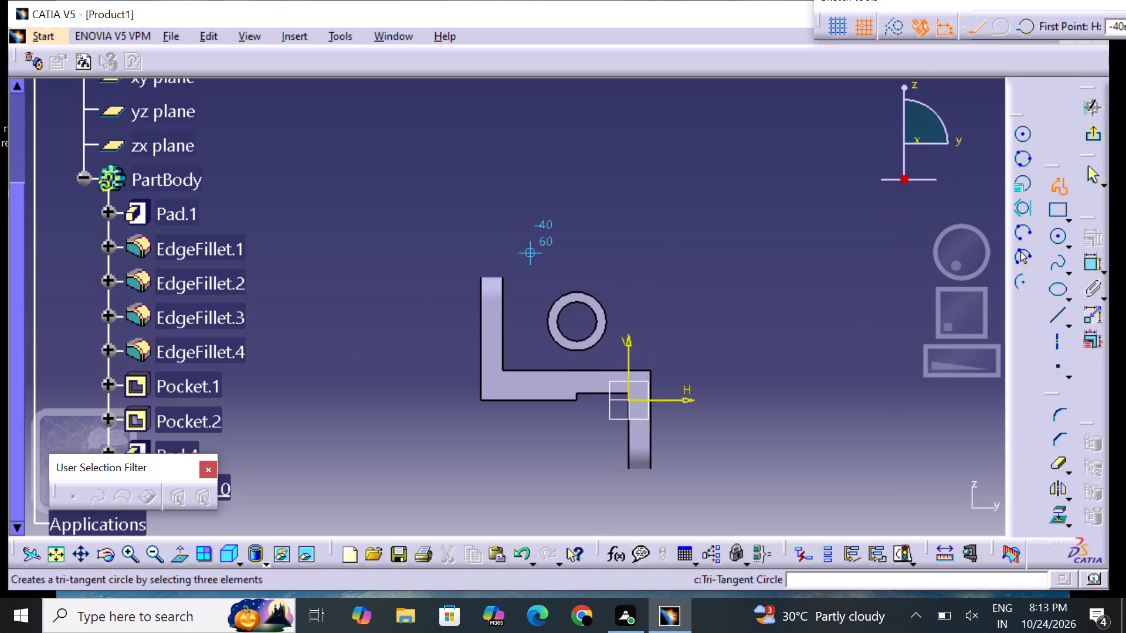
left_click_drag(504, 275, 506, 281)
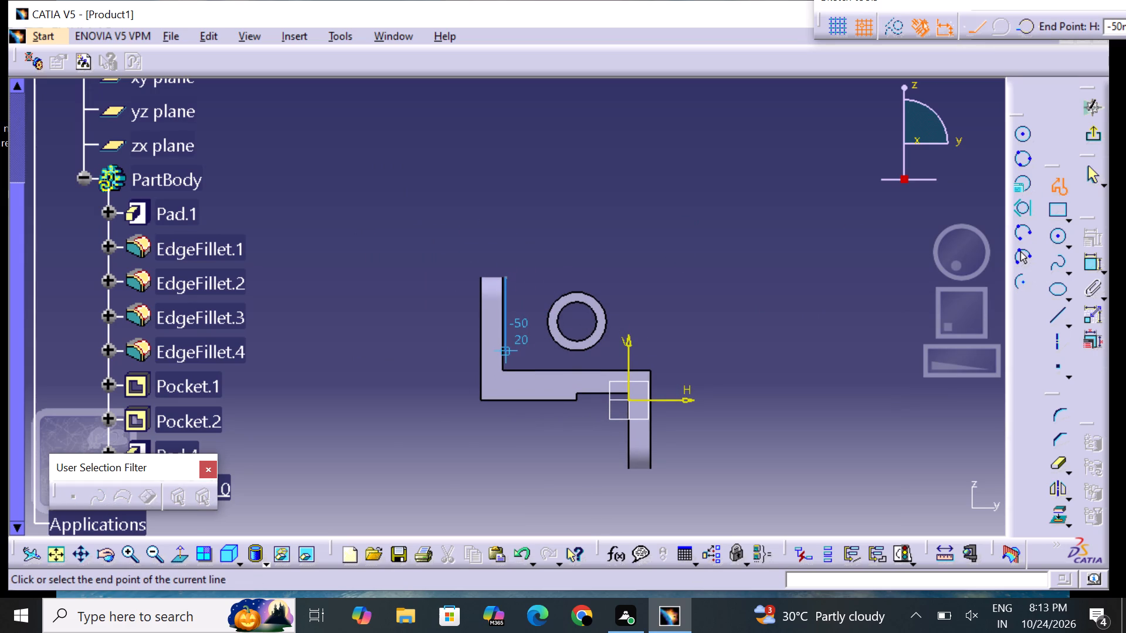
left_click(504, 363)
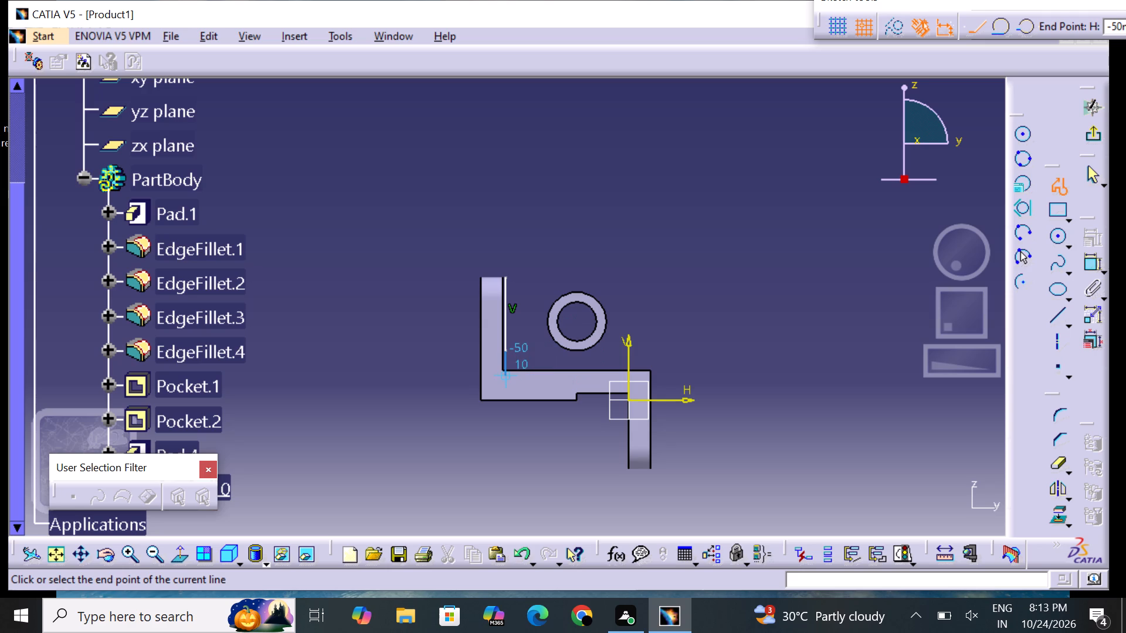
key("ctrl+z")
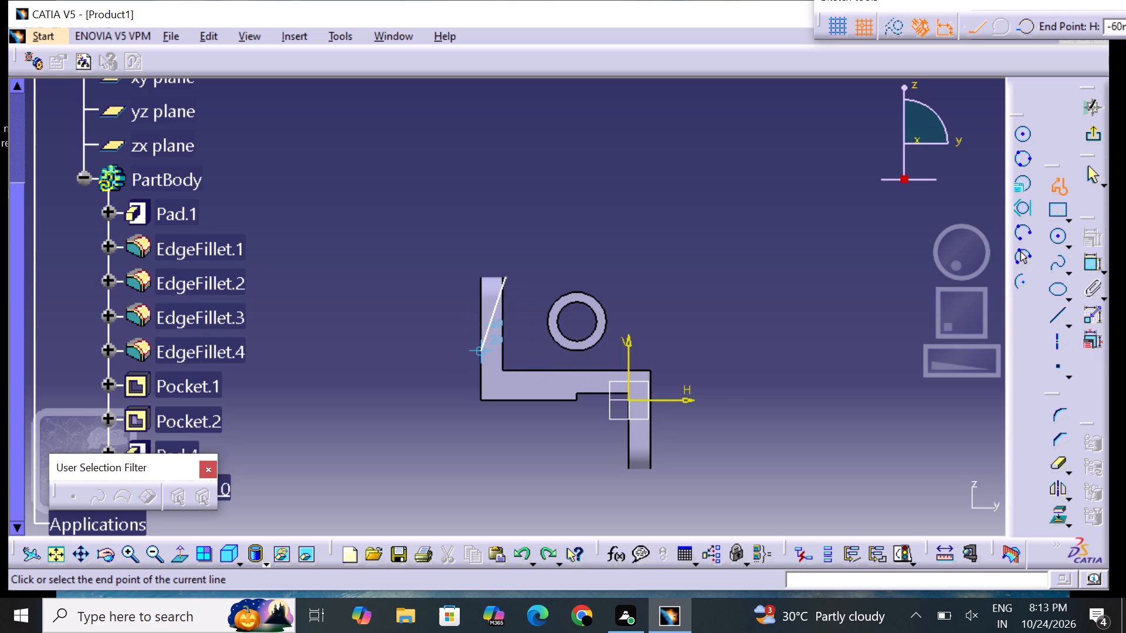
left_click(506, 360)
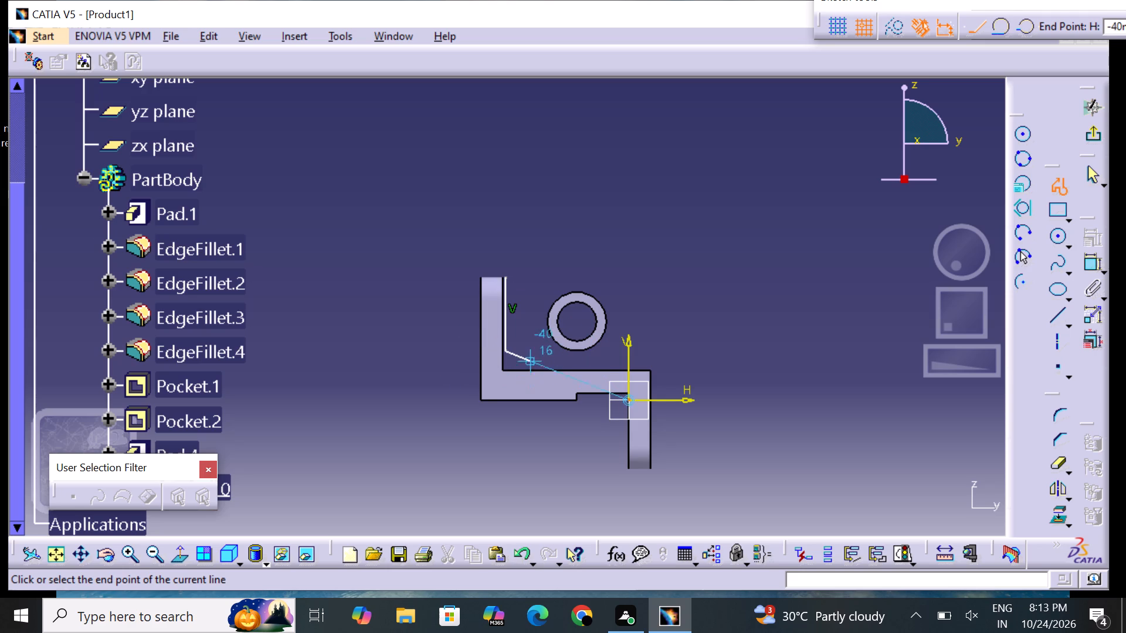
left_click(645, 358)
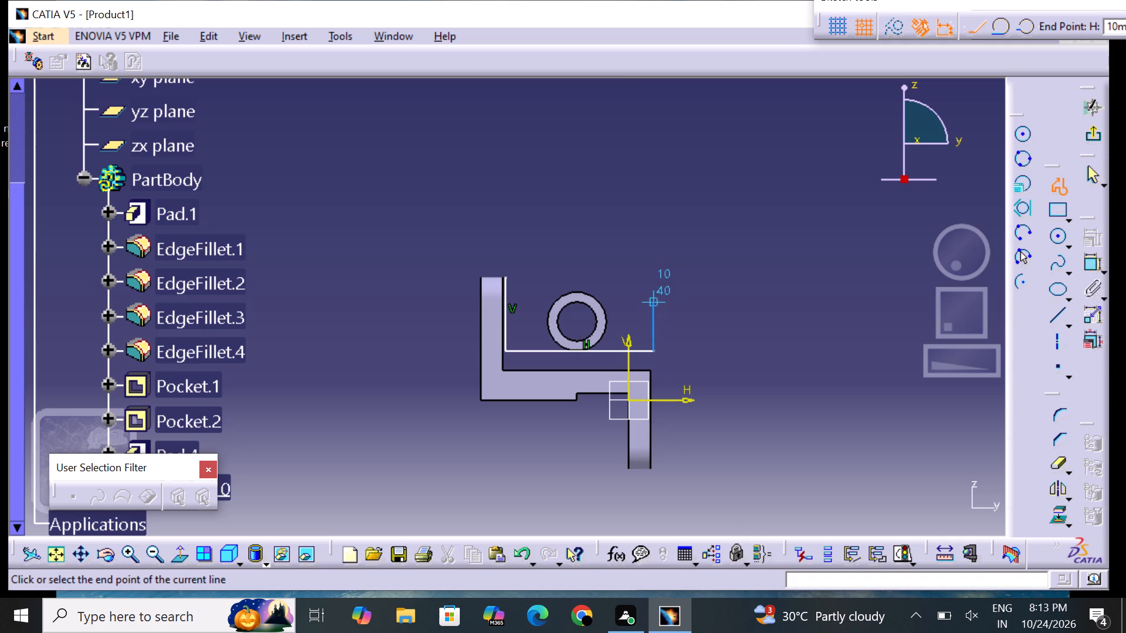
left_click(592, 291)
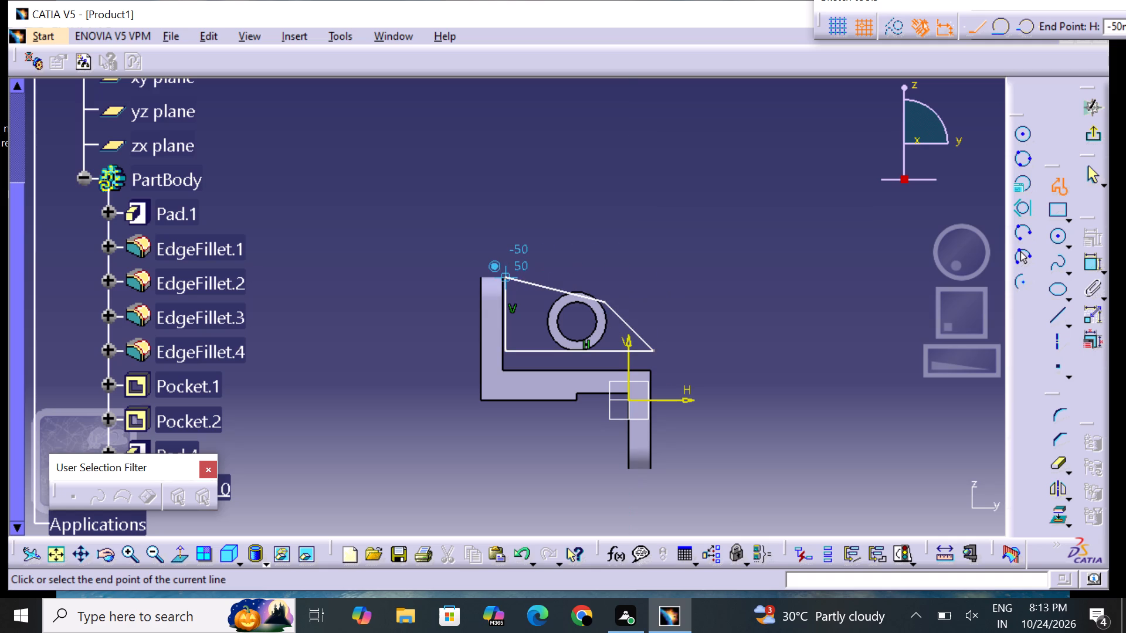
left_click(506, 274)
left_click(596, 240)
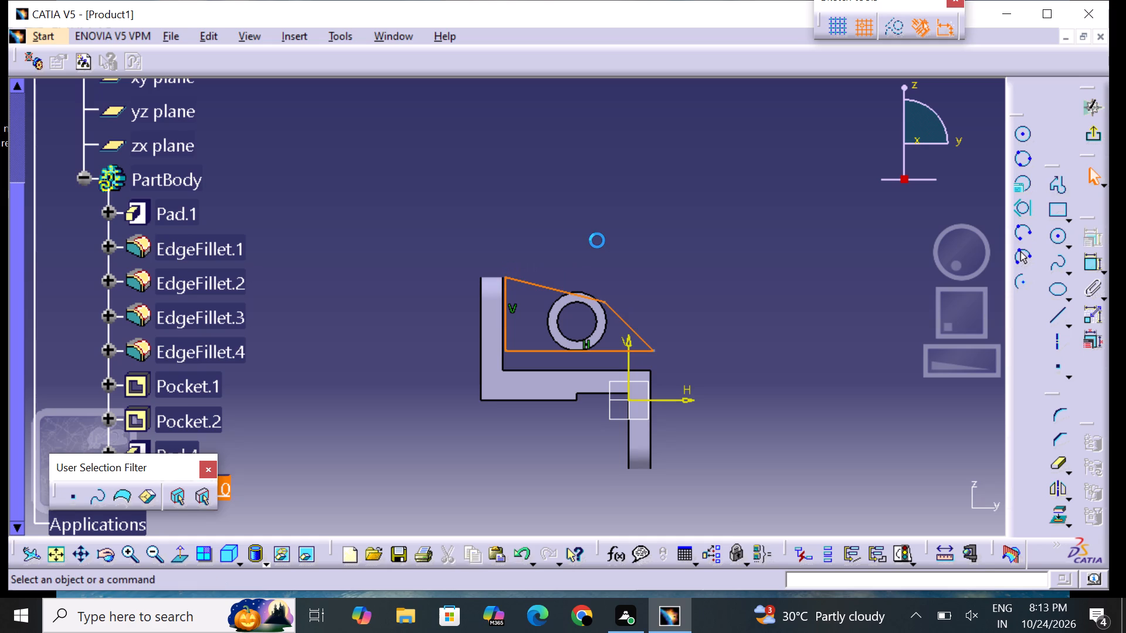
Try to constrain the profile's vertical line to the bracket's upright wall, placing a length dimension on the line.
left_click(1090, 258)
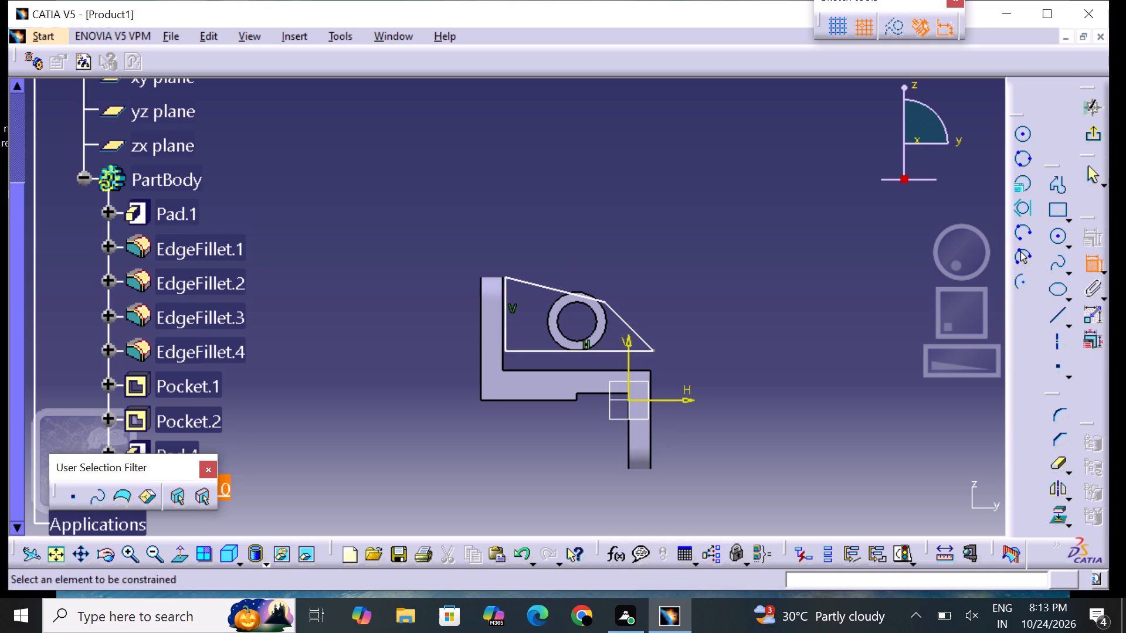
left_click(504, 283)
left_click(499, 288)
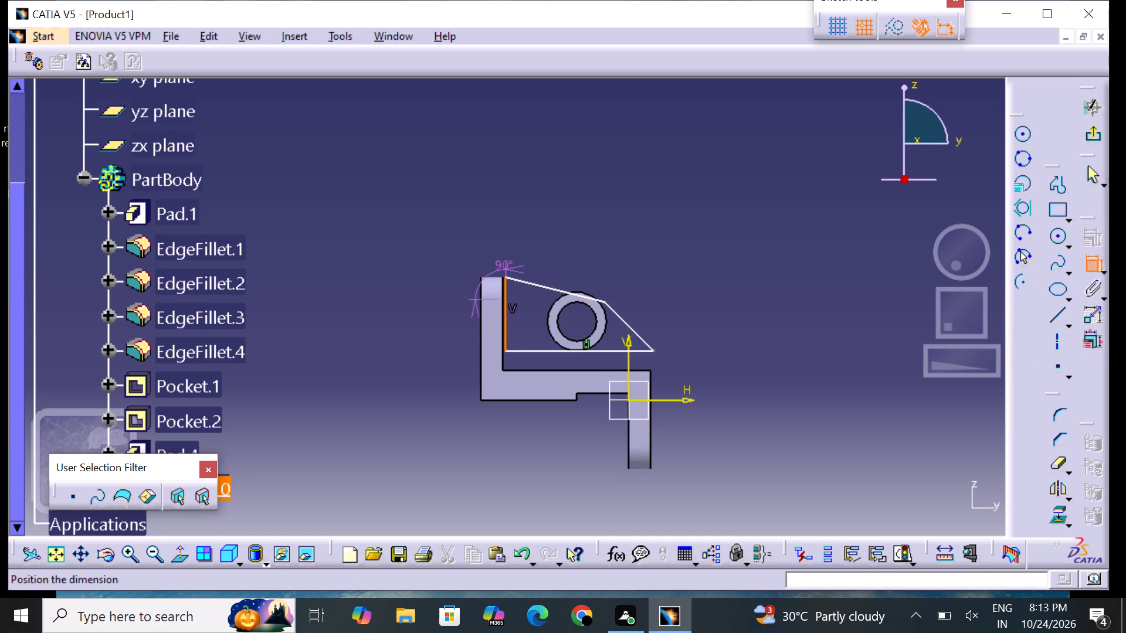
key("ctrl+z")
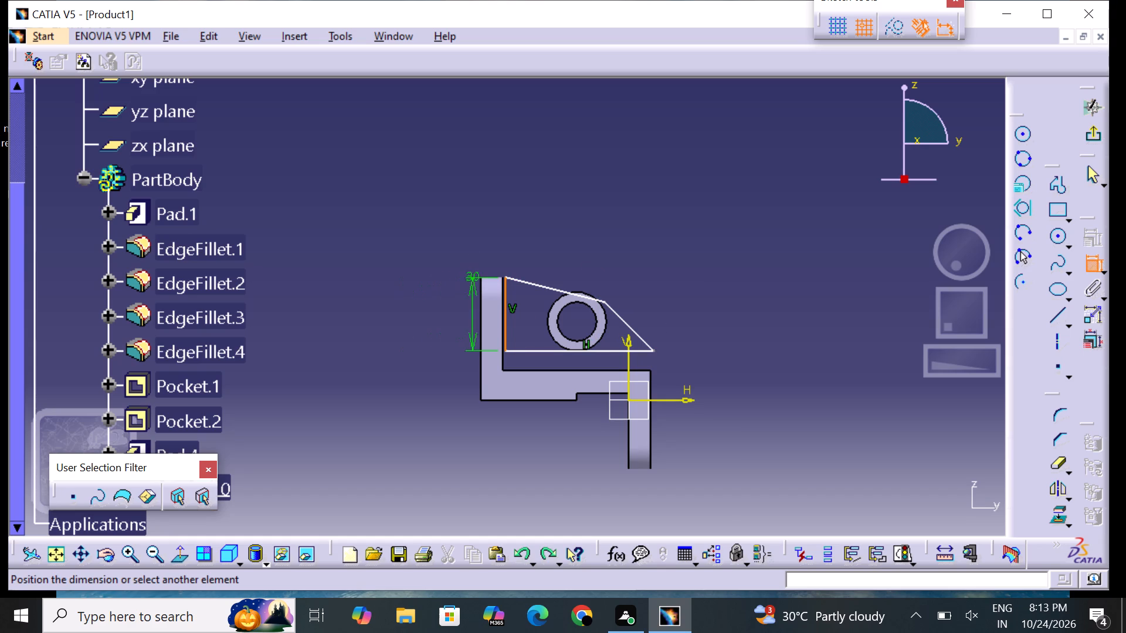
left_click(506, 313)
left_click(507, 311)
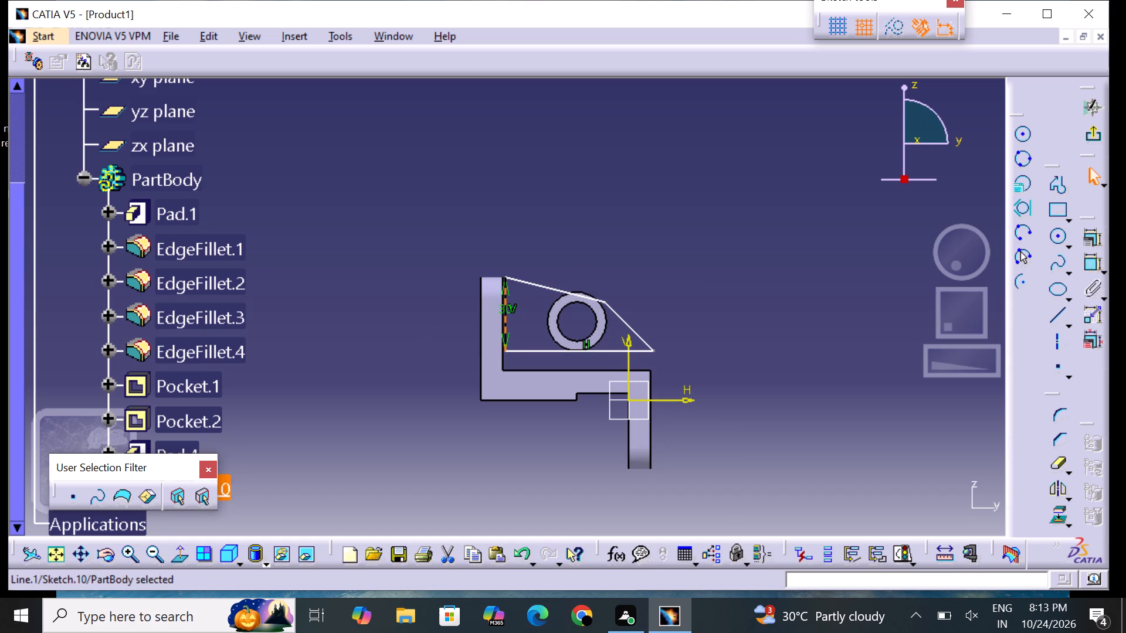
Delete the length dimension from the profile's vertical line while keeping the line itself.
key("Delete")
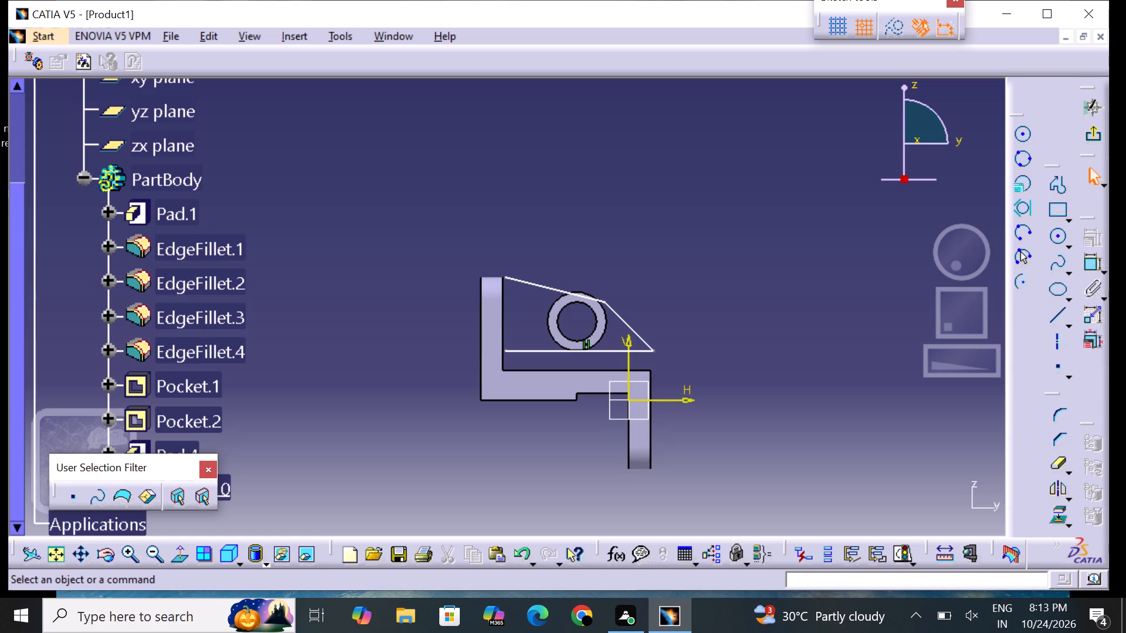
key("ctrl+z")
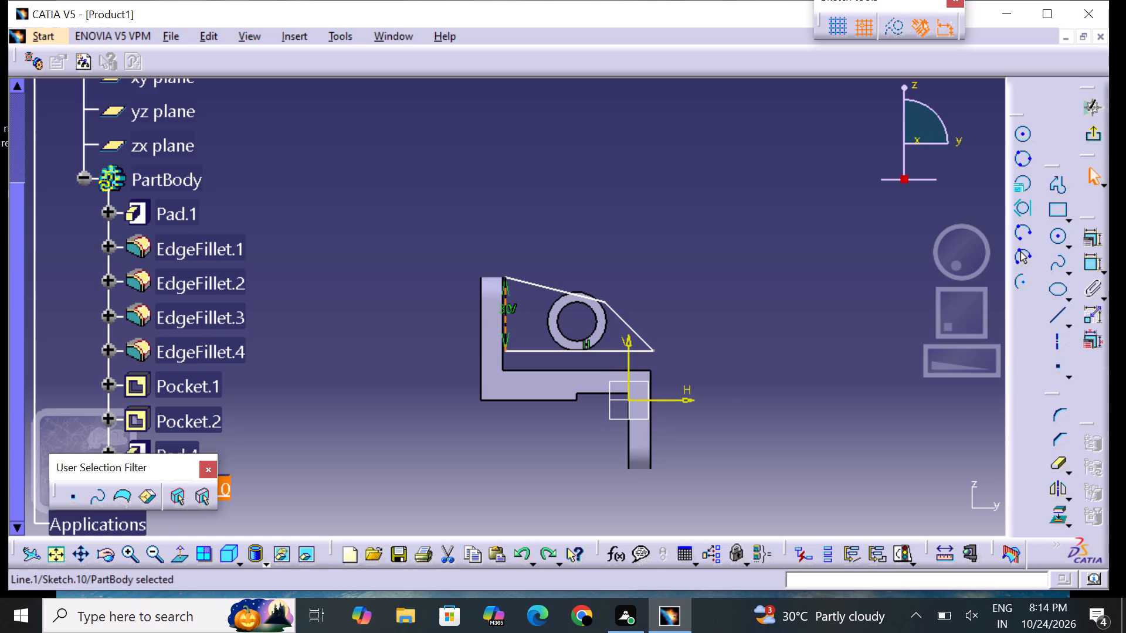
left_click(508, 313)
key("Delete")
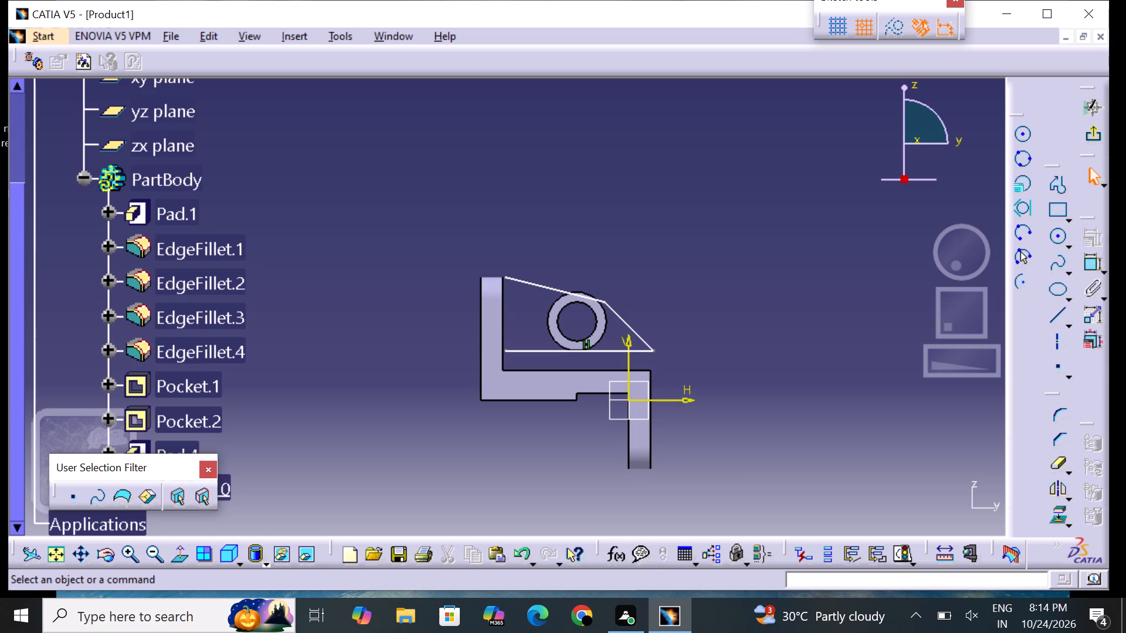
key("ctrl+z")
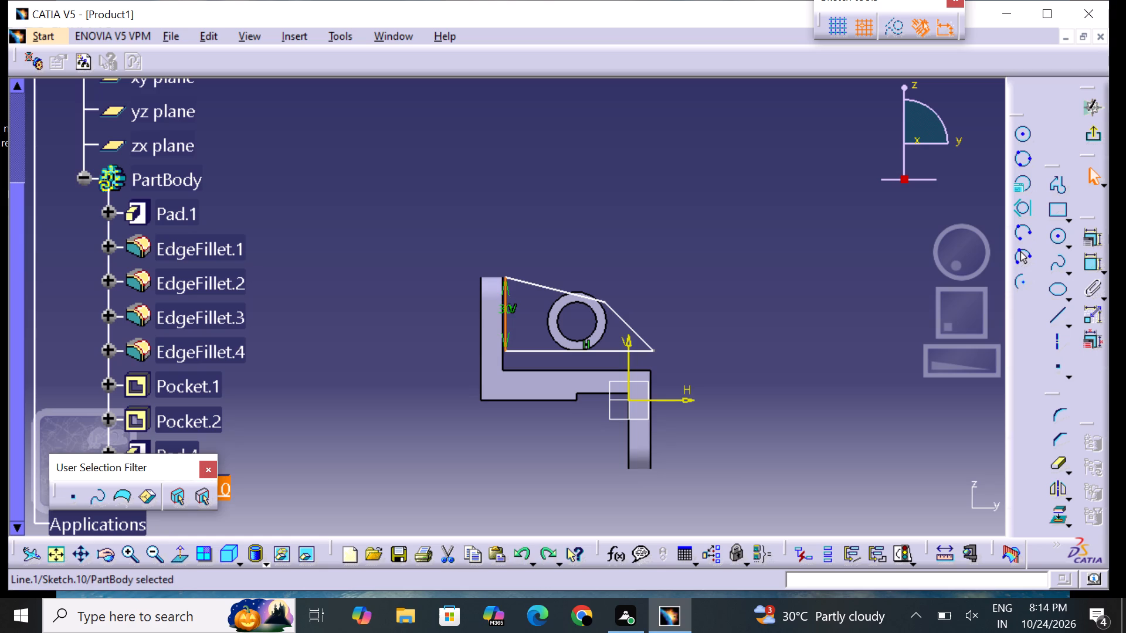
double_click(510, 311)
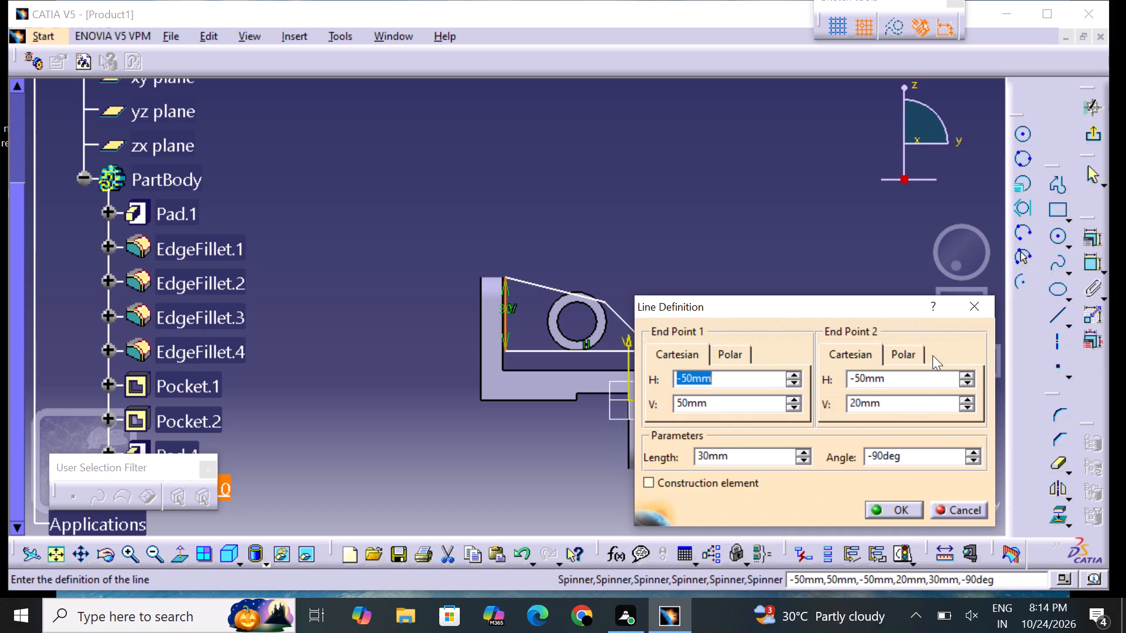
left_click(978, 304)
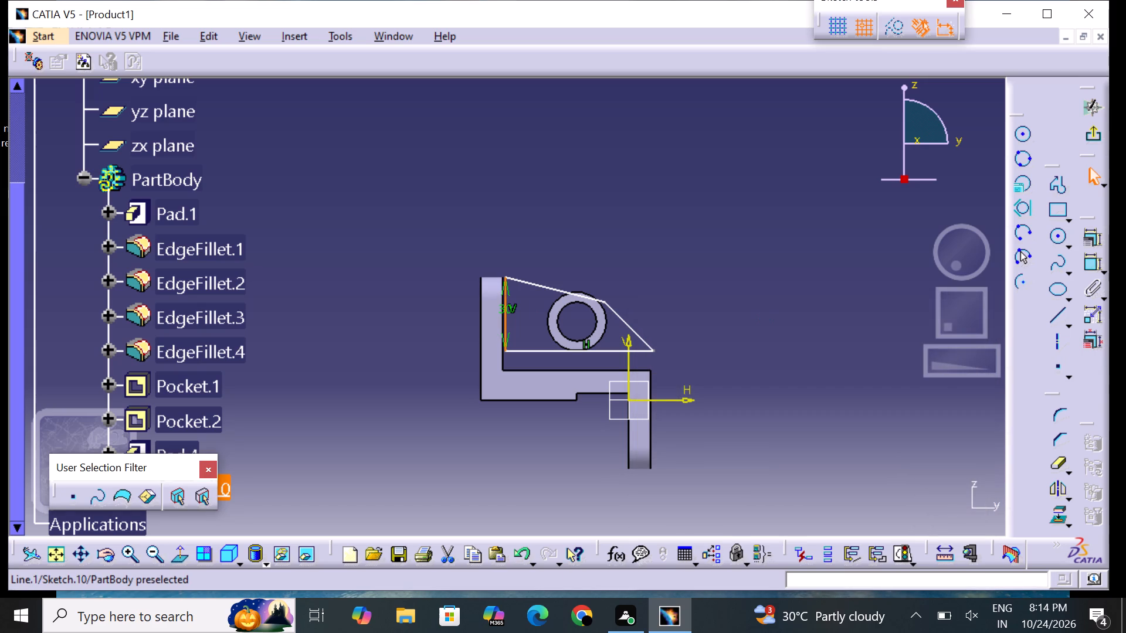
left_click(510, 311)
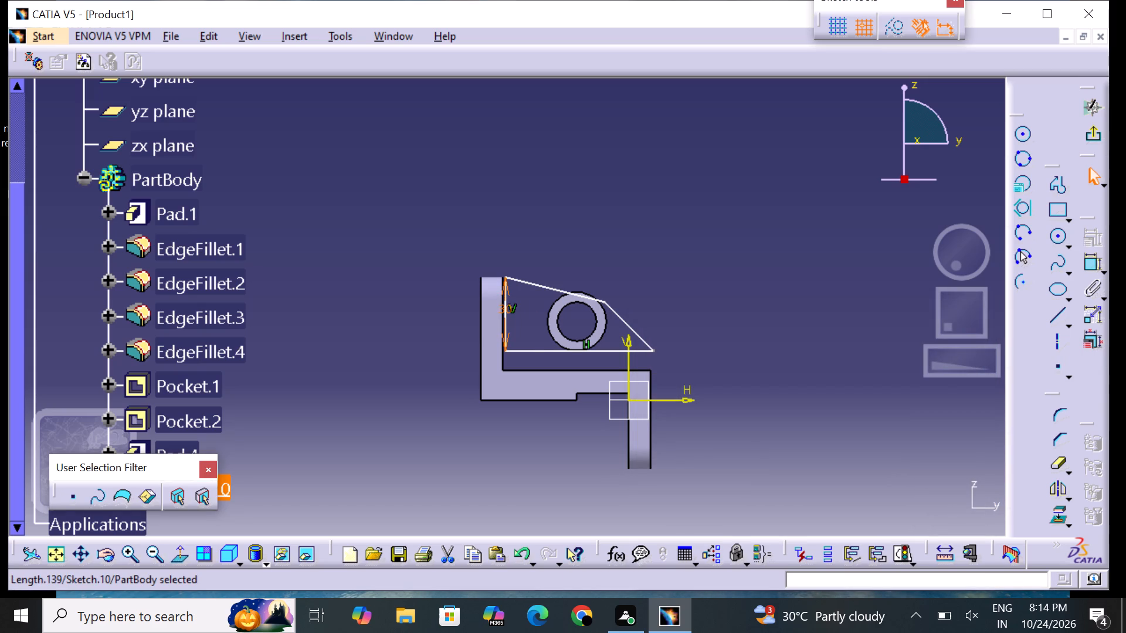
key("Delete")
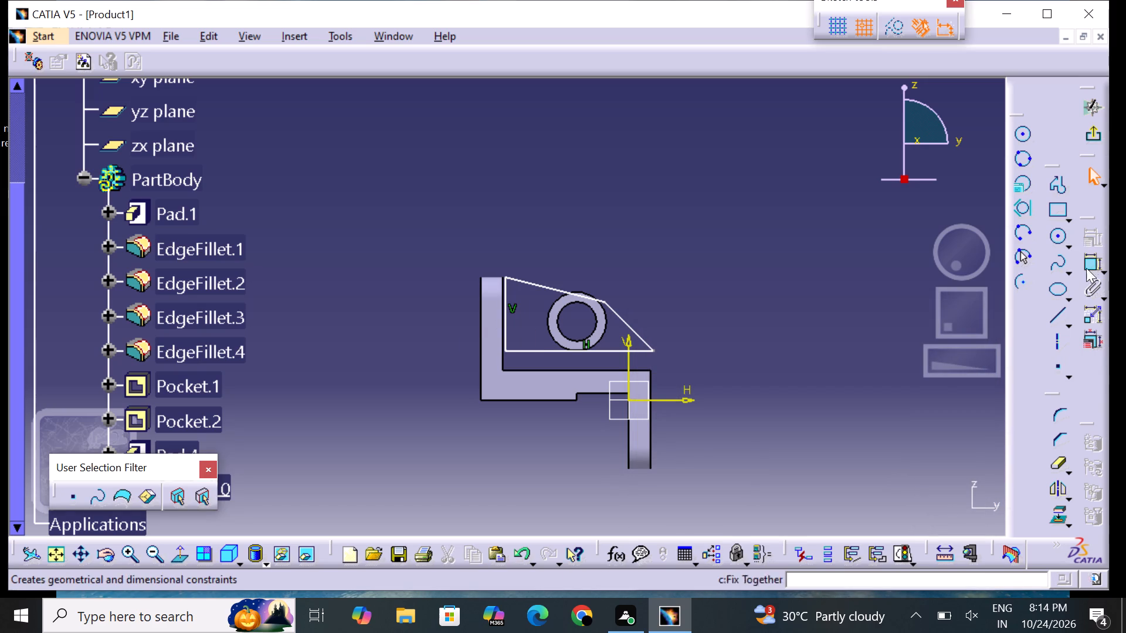
Constrain the profile's bottom line to the top edge of the bracket's horizontal plate with an offset of 0.5 mm.
left_click(1087, 273)
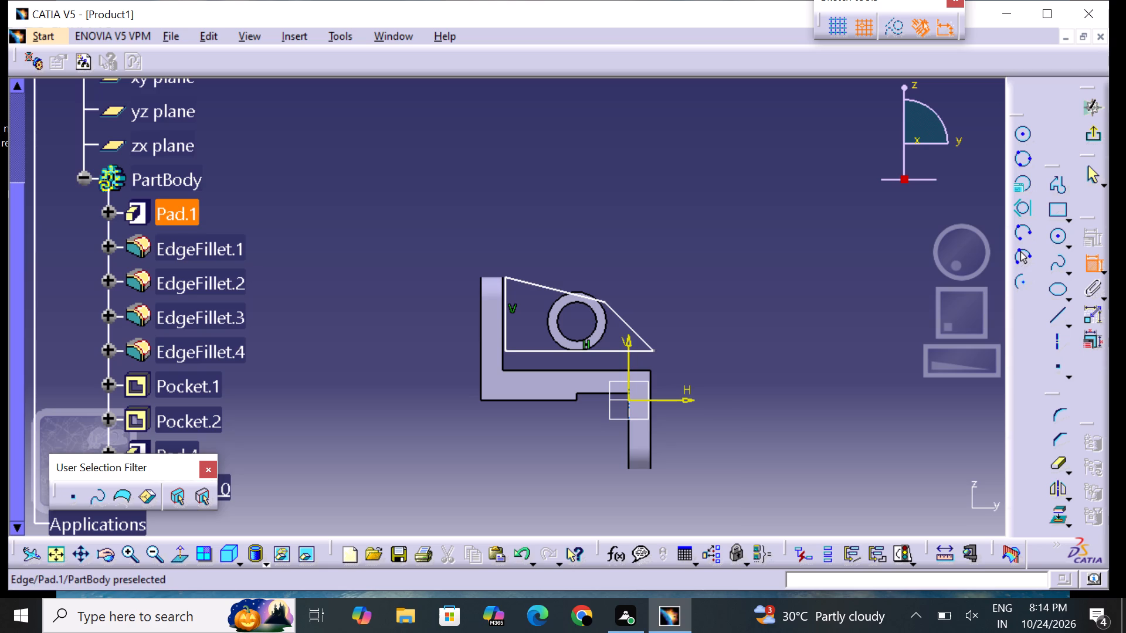
left_click(617, 349)
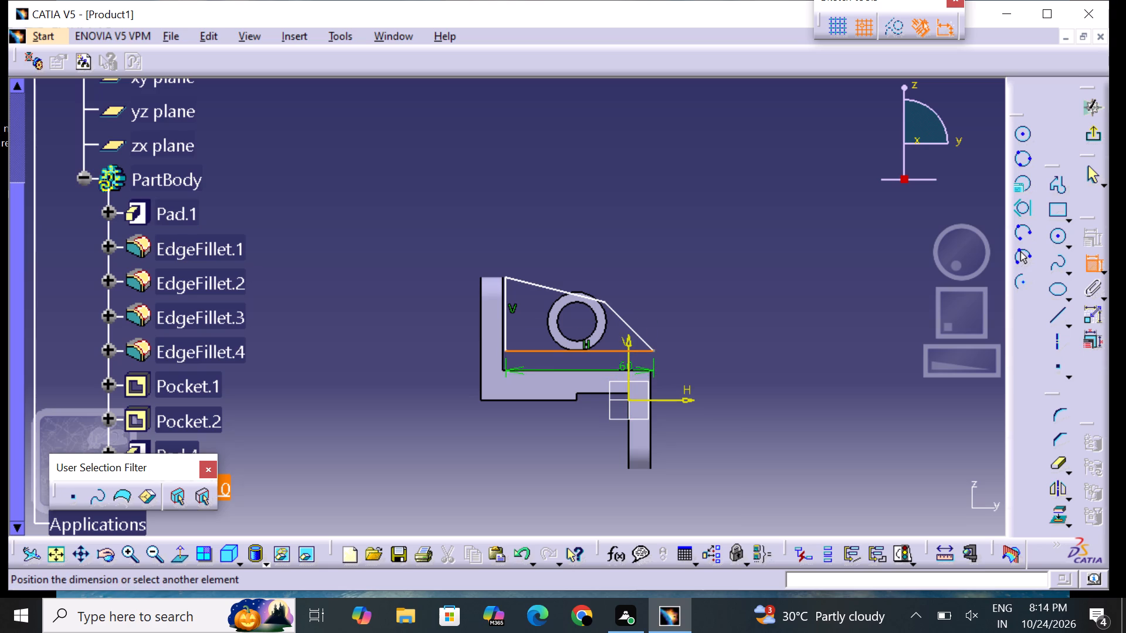
left_click(612, 369)
left_click(694, 362)
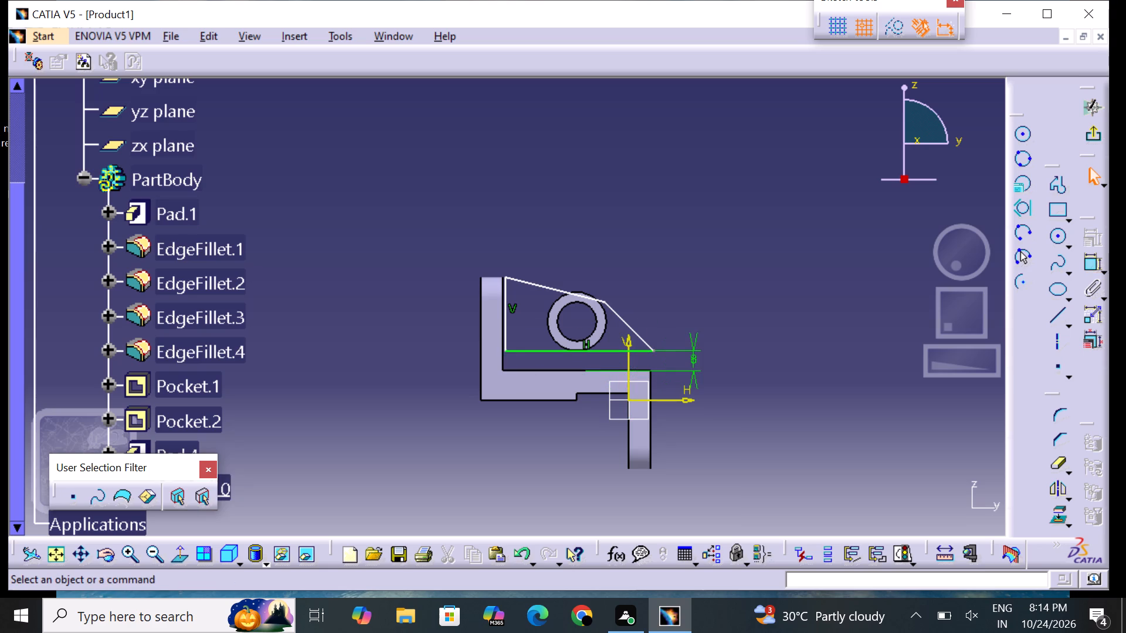
left_click(696, 360)
left_click(696, 360)
key("BackSpace")
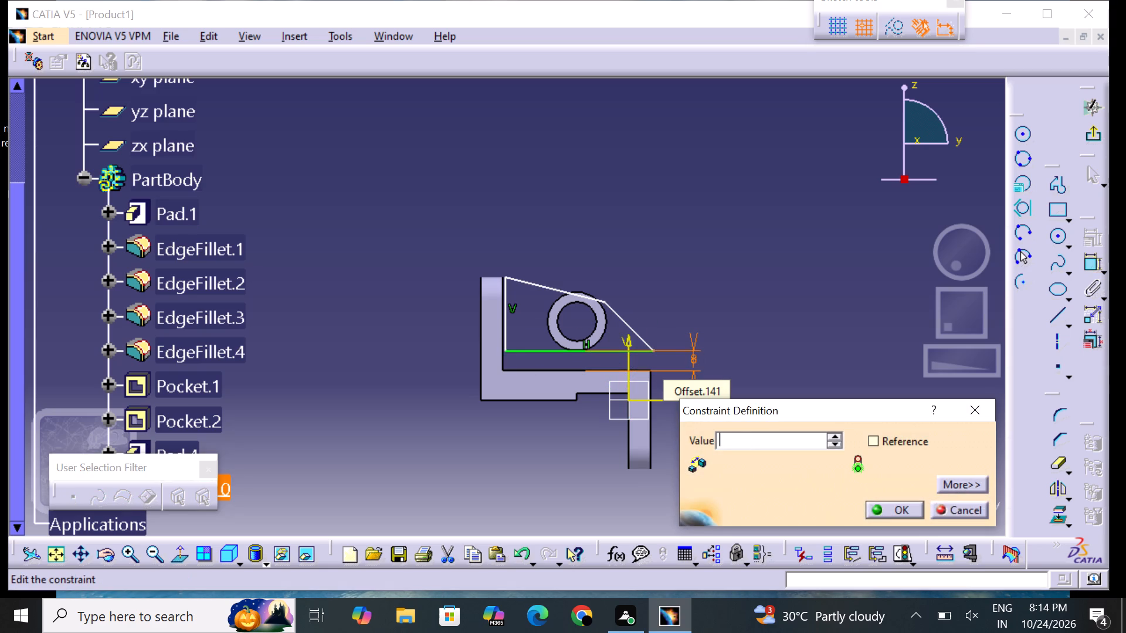
type("2.5")
key("BackSpace")
key("BackSpace")
key("BackSpace")
type("0.")
key("5")
key("Return")
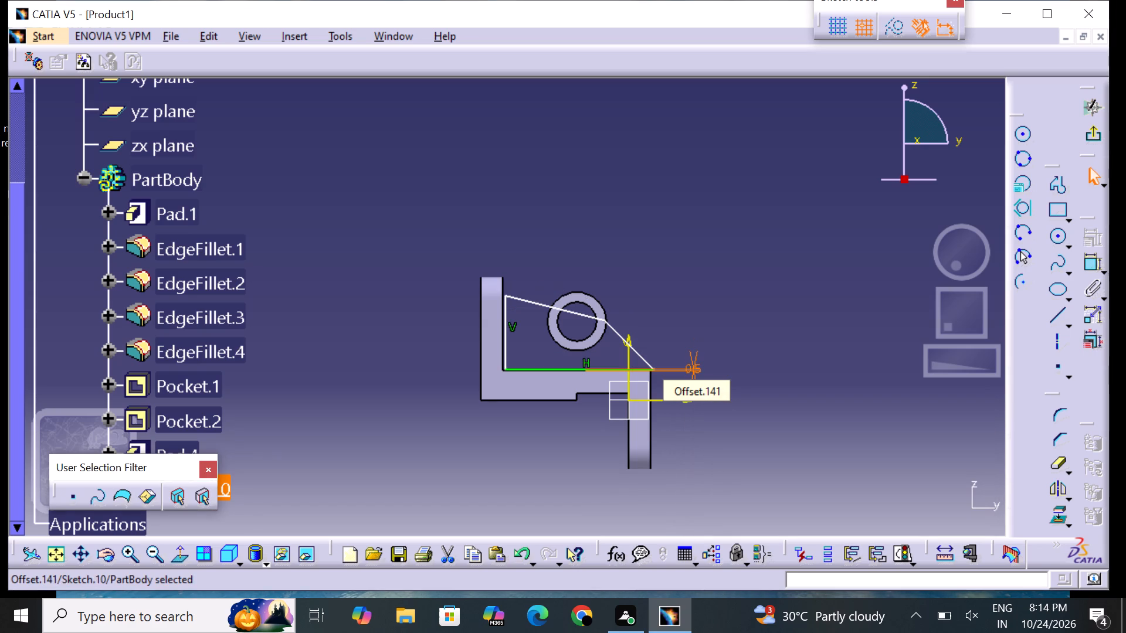
left_click(735, 317)
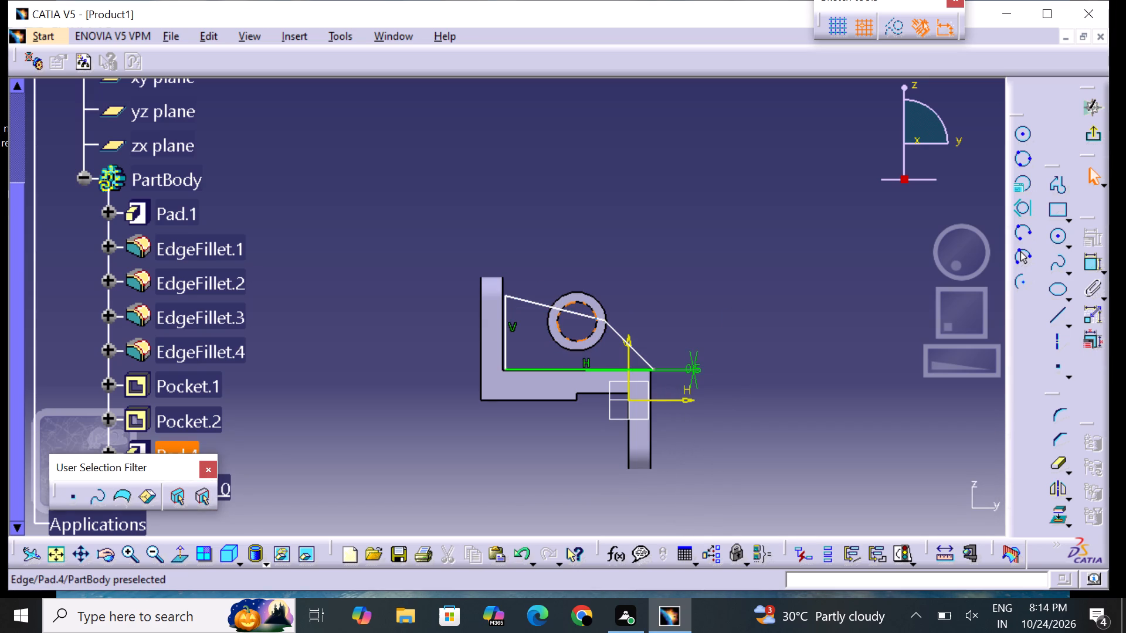
Reshape the profile by moving its upper and outer sloping lines outward so that it encloses the boss's outer circle.
left_click_drag(553, 308, 559, 288)
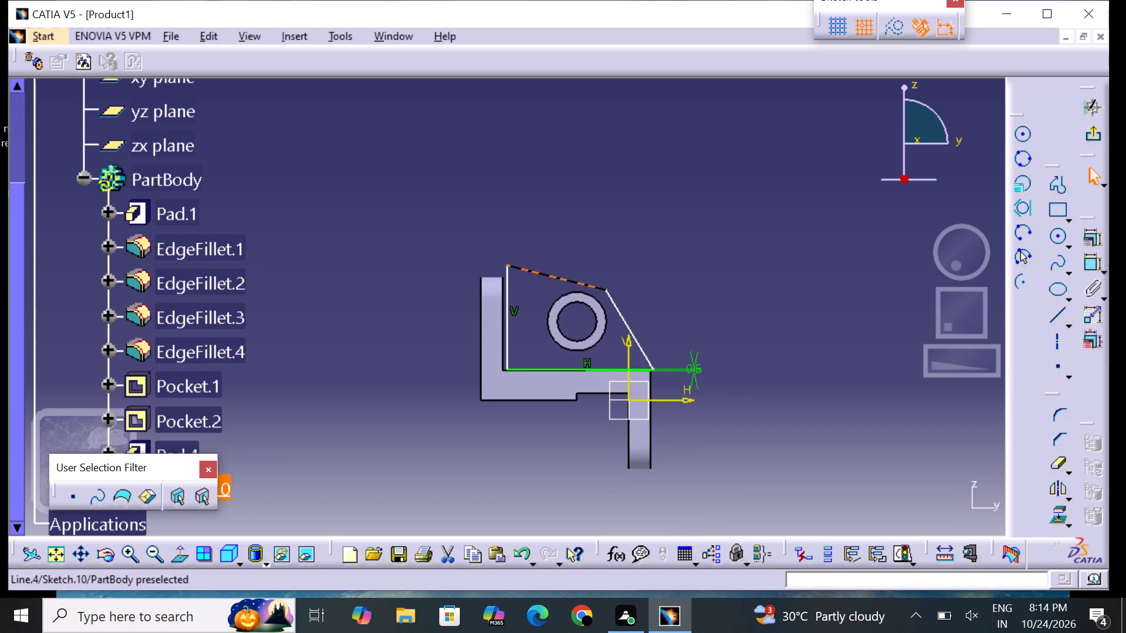
left_click_drag(559, 288, 554, 285)
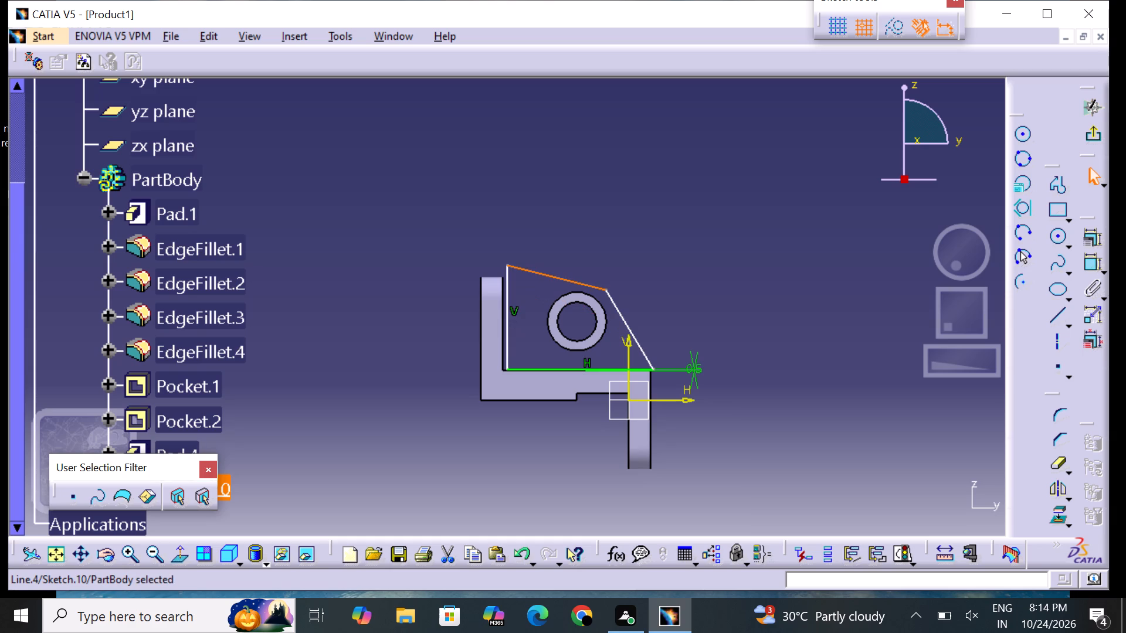
left_click_drag(615, 307, 610, 307)
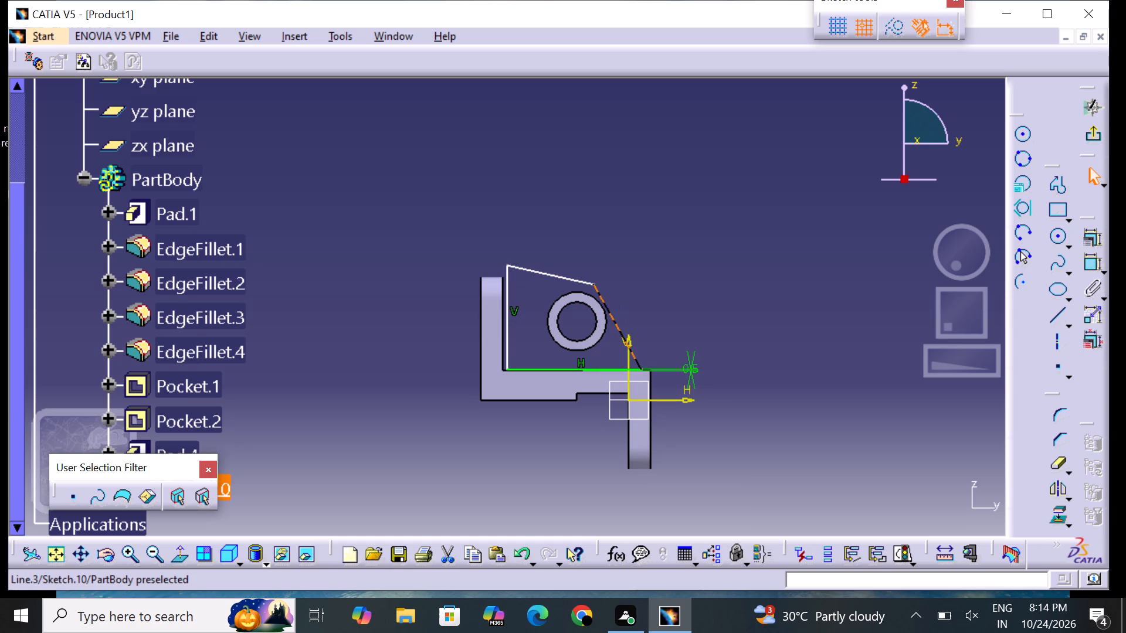
left_click_drag(606, 304, 624, 319)
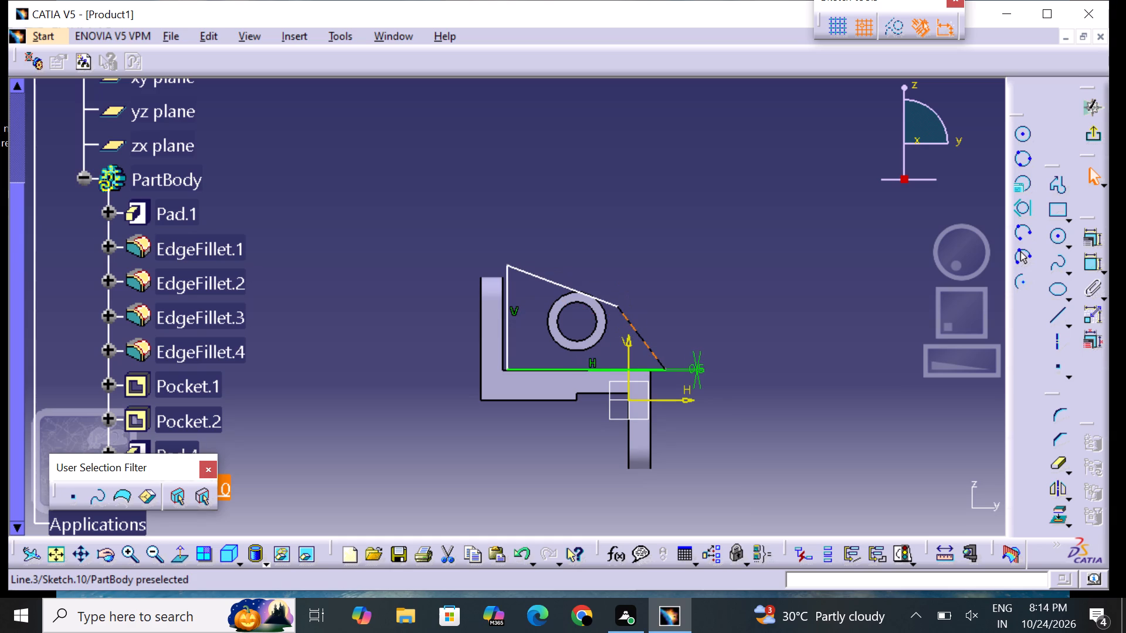
left_click_drag(624, 319, 618, 320)
left_click_drag(618, 320, 618, 312)
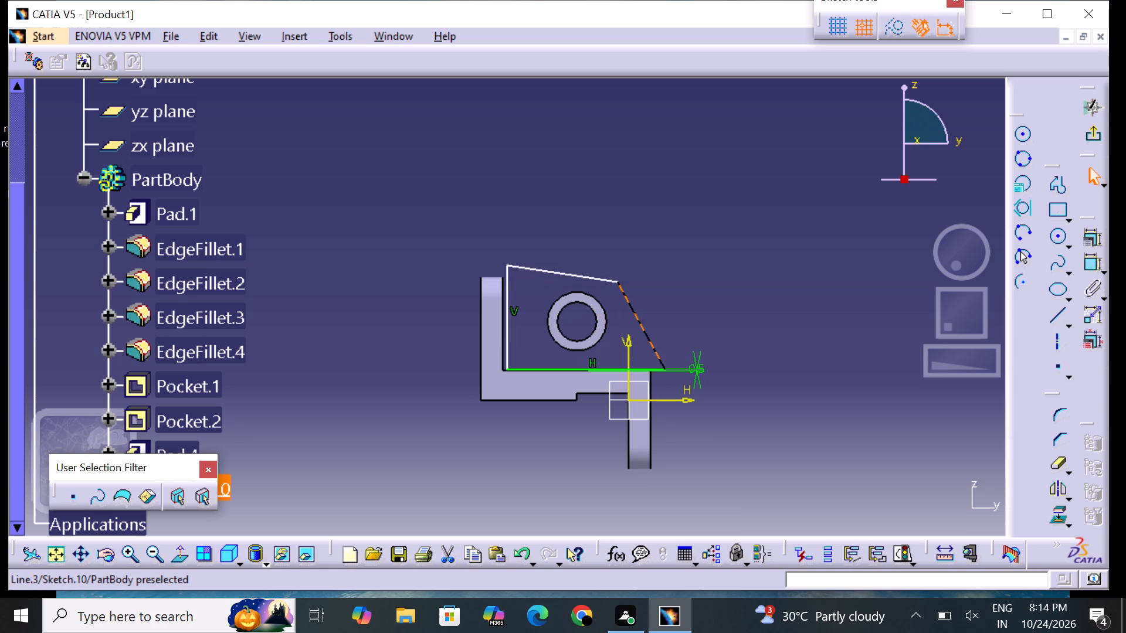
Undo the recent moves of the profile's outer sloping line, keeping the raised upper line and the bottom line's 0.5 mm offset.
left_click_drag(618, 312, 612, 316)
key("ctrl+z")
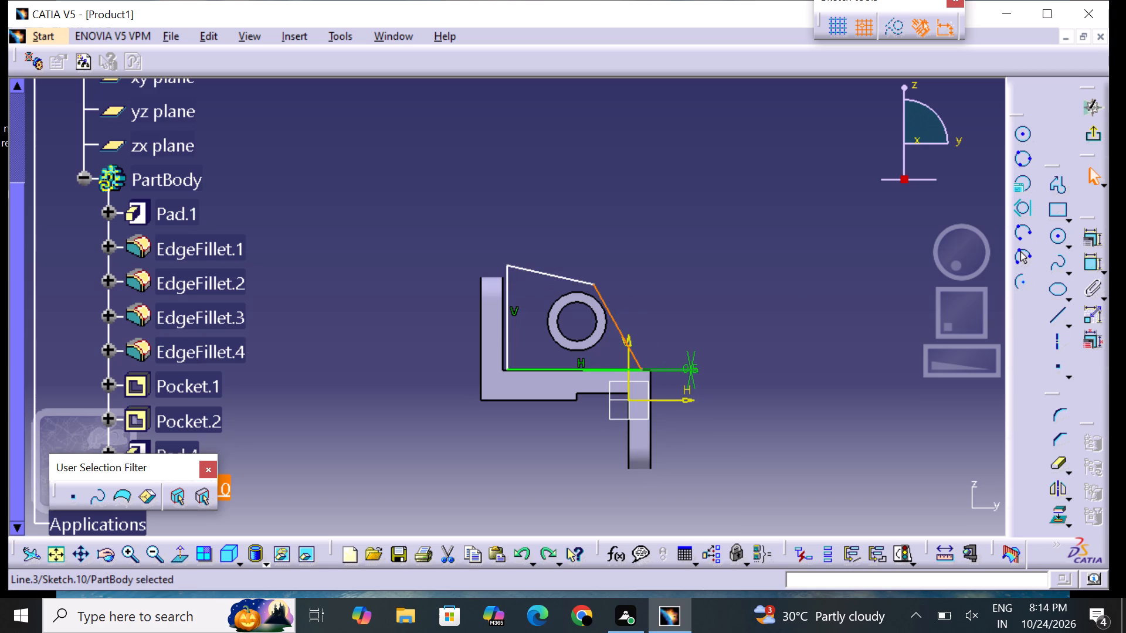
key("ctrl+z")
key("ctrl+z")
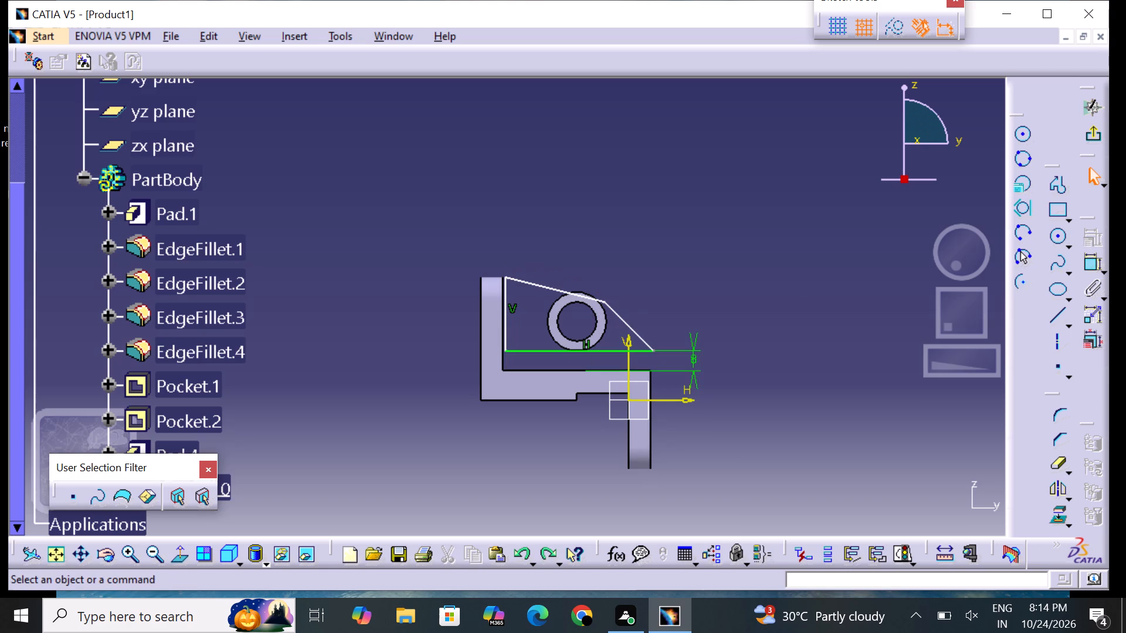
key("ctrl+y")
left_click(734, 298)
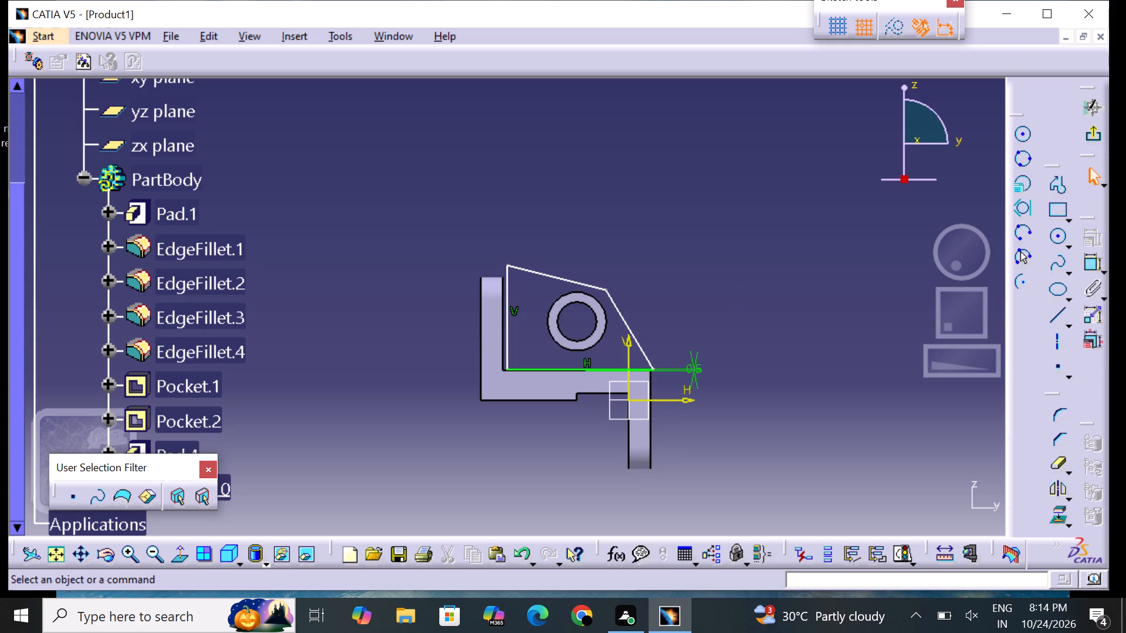
Constrain the profile's vertical line to the inner edge of the bracket's upright wall with an offset of 0.5 mm.
left_click(1094, 260)
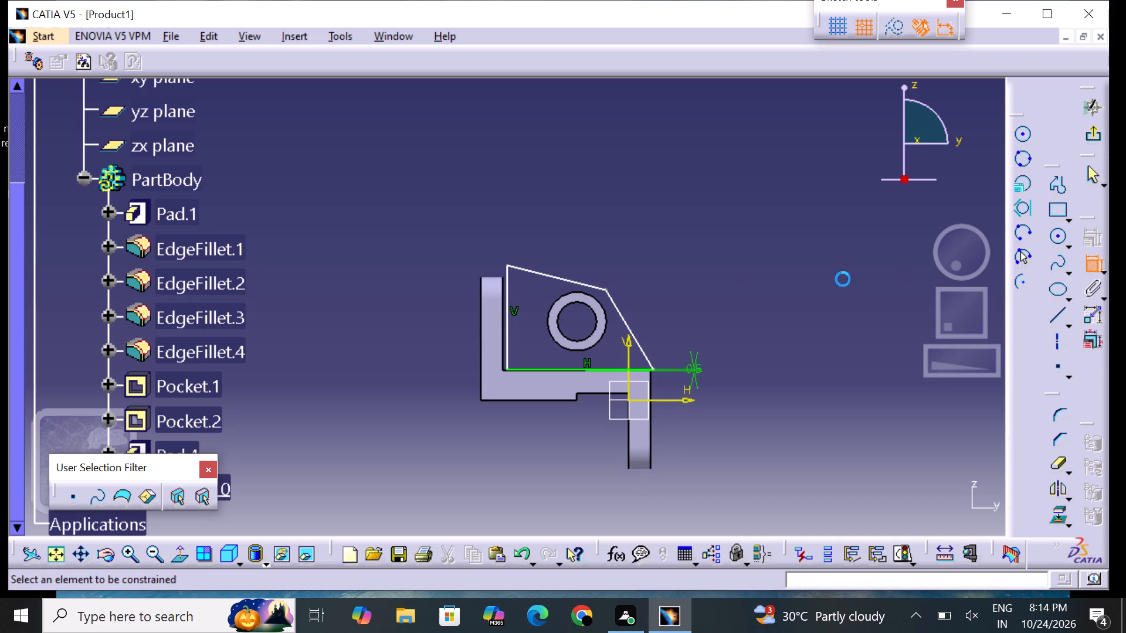
left_click(501, 291)
left_click(507, 292)
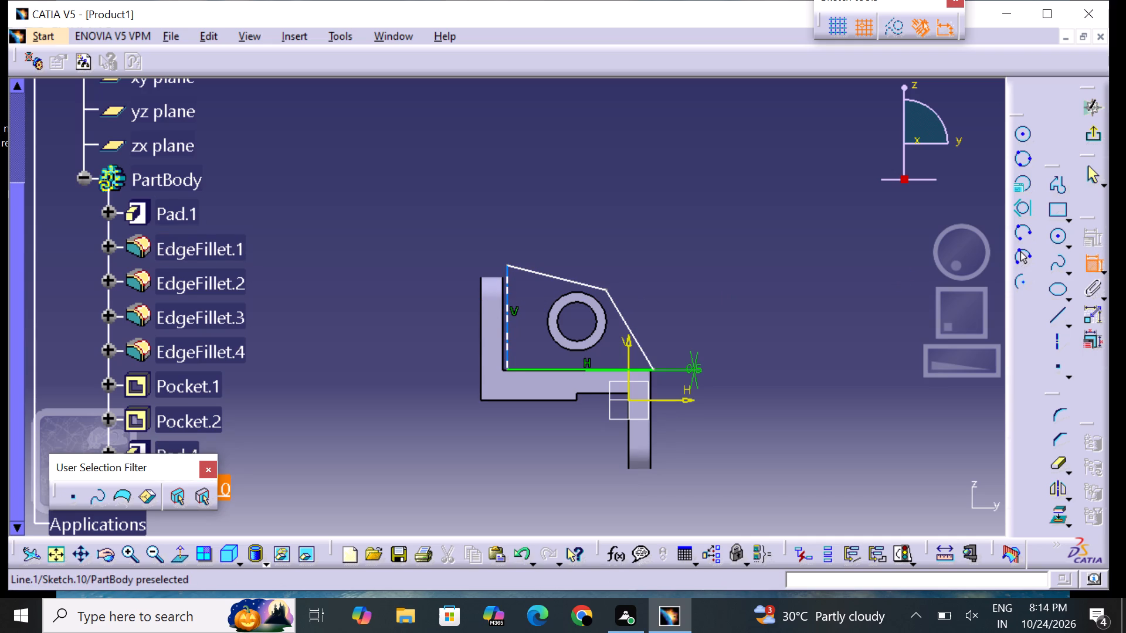
left_click(513, 232)
double_click(518, 226)
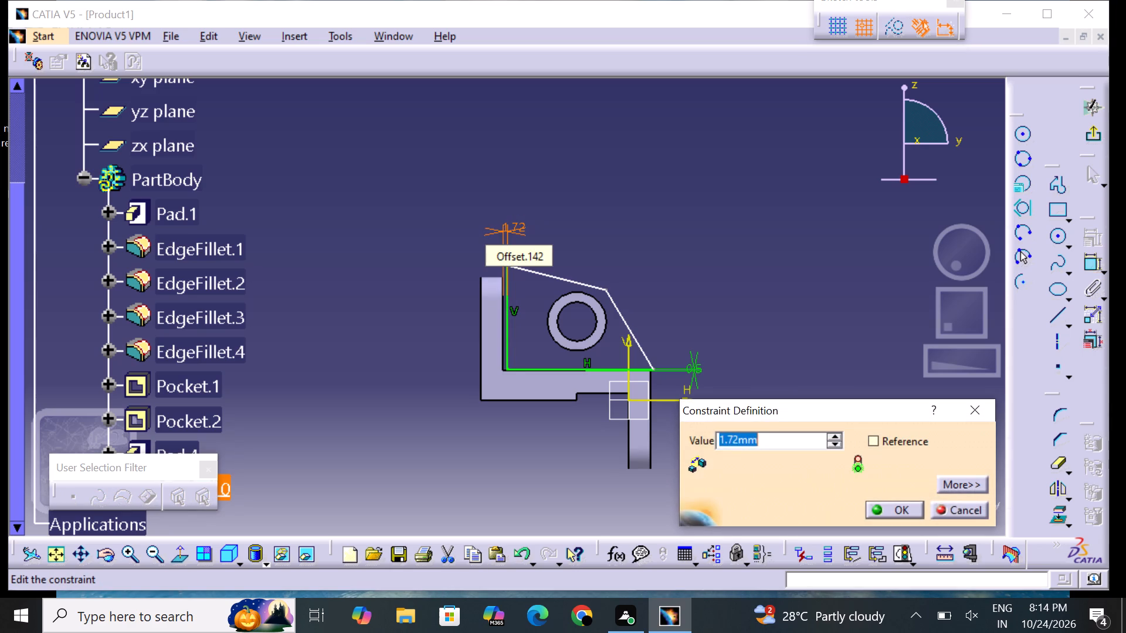
key("BackSpace")
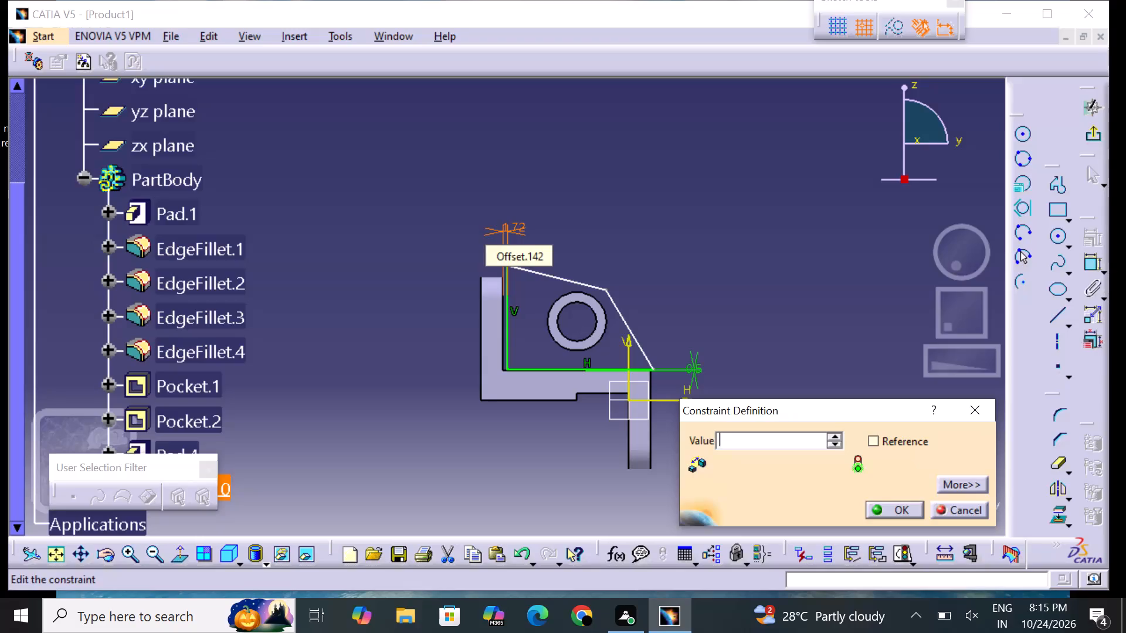
type("0.5")
key("Return")
left_click(580, 249)
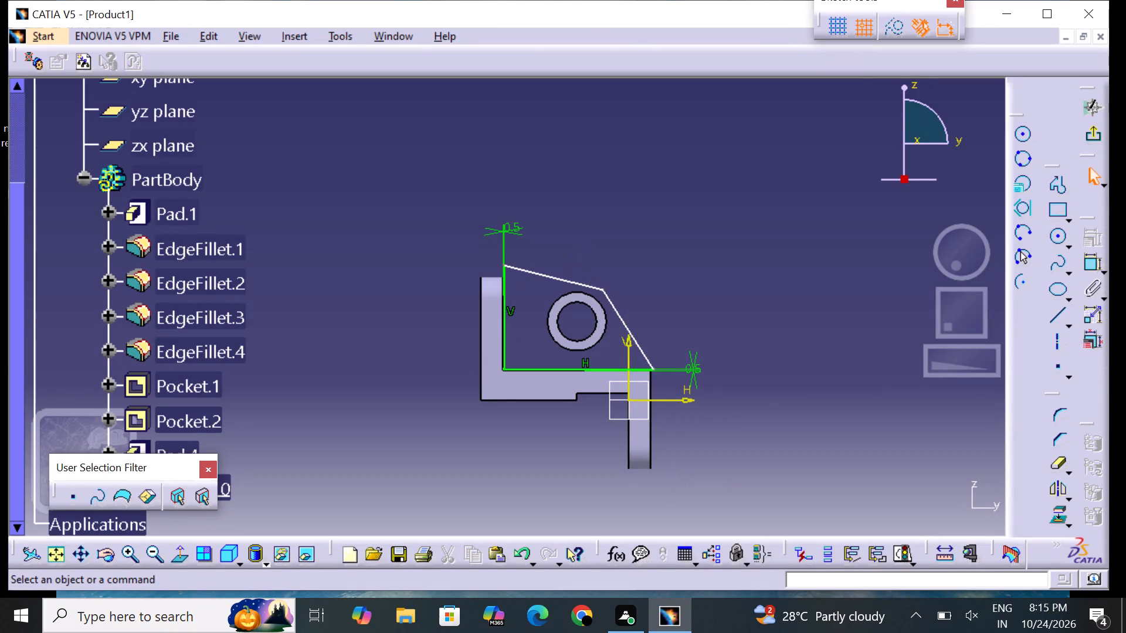
Reshape the profile's sloping lines around the boss, bringing the outer line's lower end to the outer end of the horizontal plate.
left_click_drag(564, 280, 579, 293)
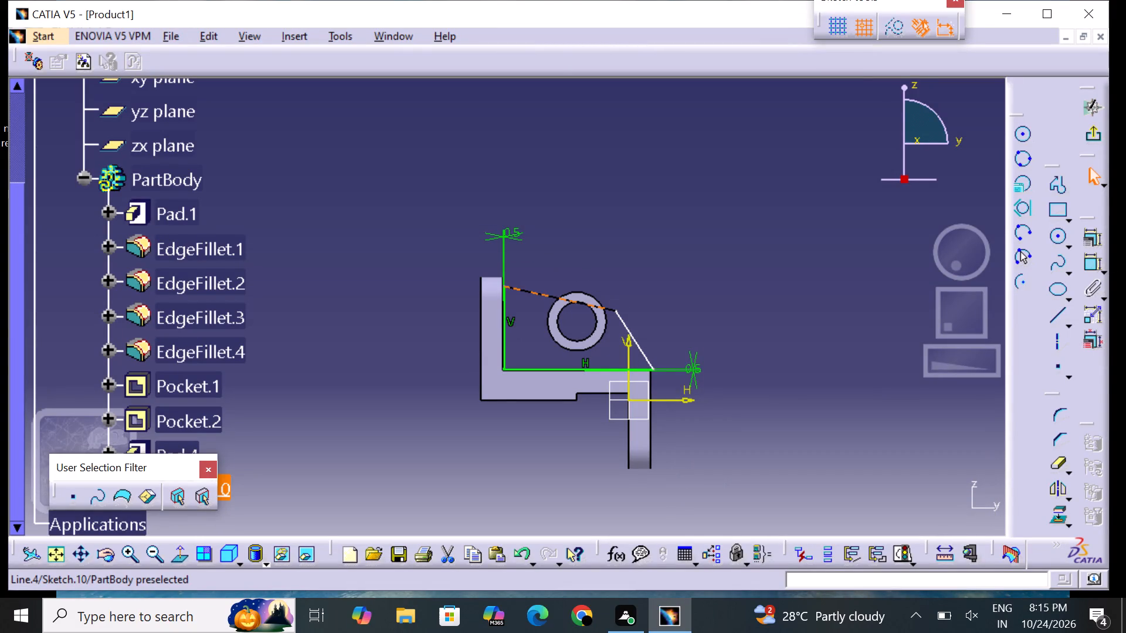
left_click_drag(579, 293, 581, 289)
left_click_drag(619, 299, 621, 301)
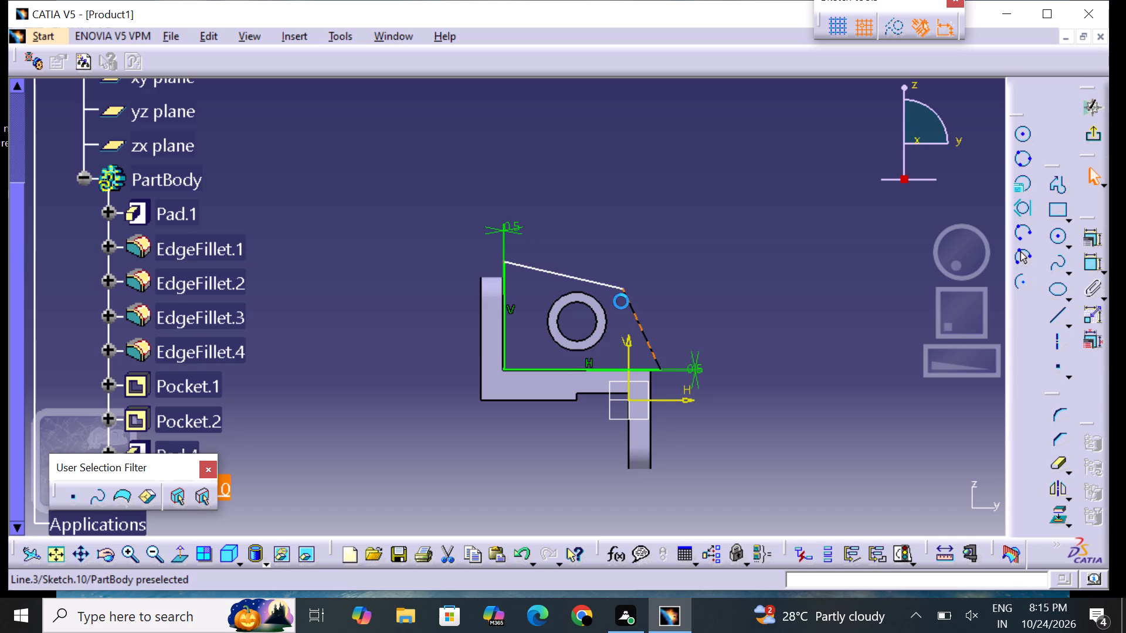
left_click_drag(621, 301, 620, 307)
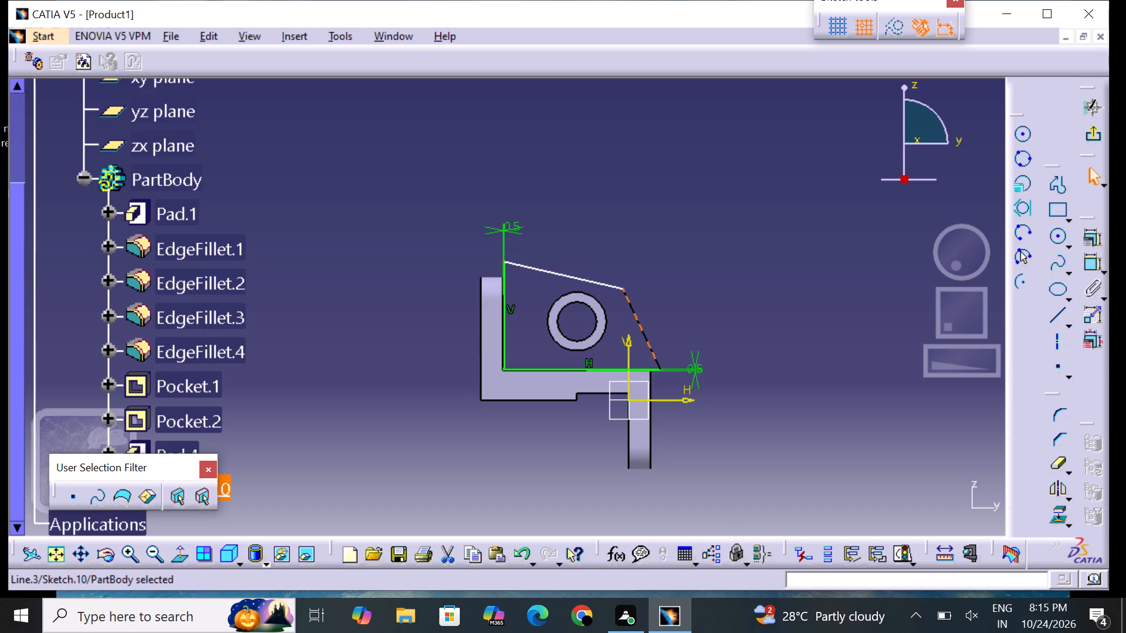
left_click(638, 322)
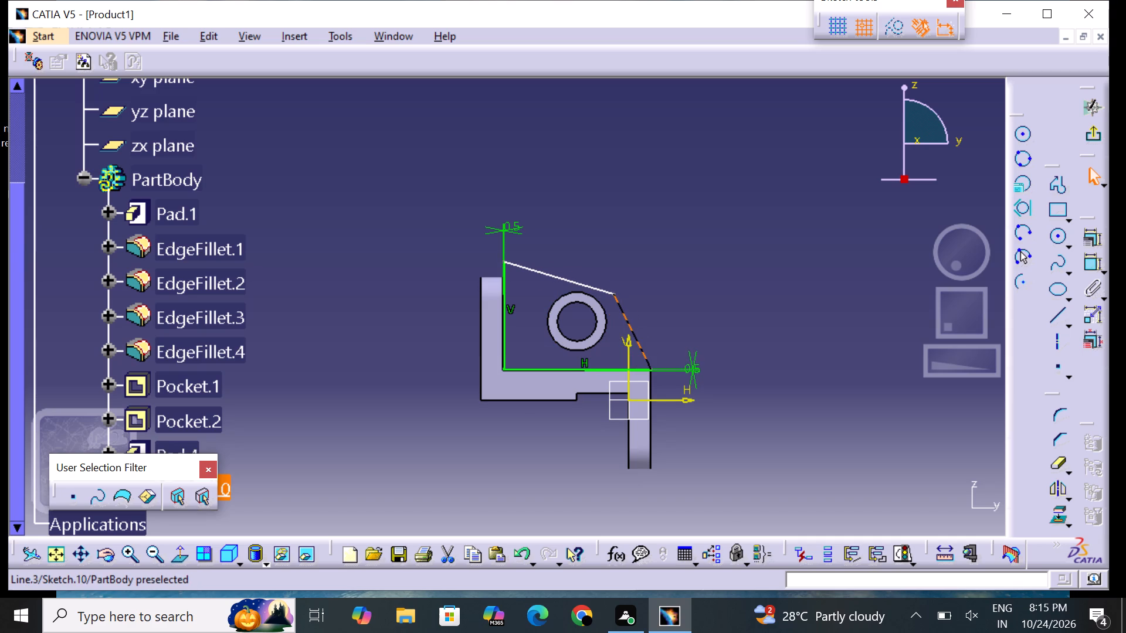
left_click(690, 271)
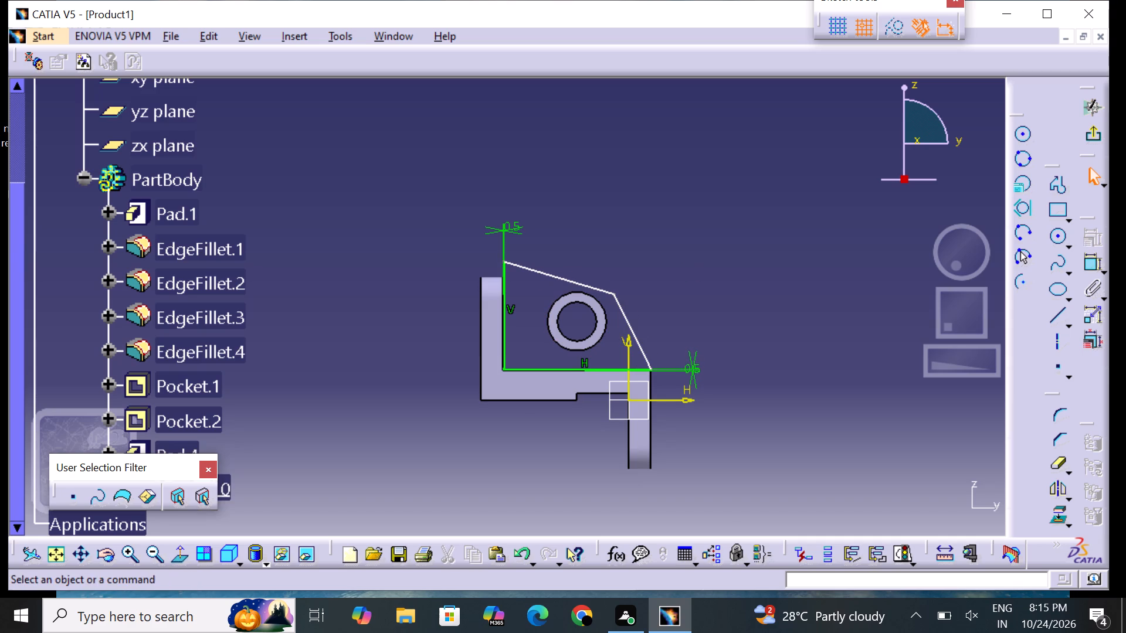
Lower the profile's upper sloping line to start near the upright wall's top and cross the boss's upper rim, with its outer corner moved outward.
left_click_drag(555, 275, 555, 284)
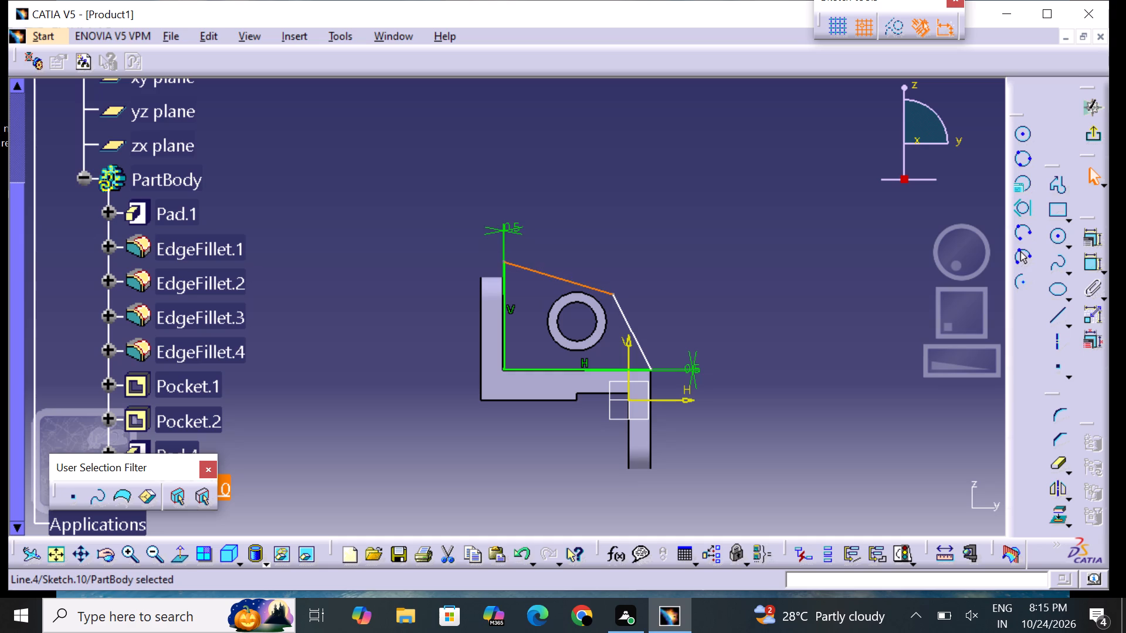
left_click_drag(555, 275, 561, 287)
left_click_drag(511, 266, 517, 273)
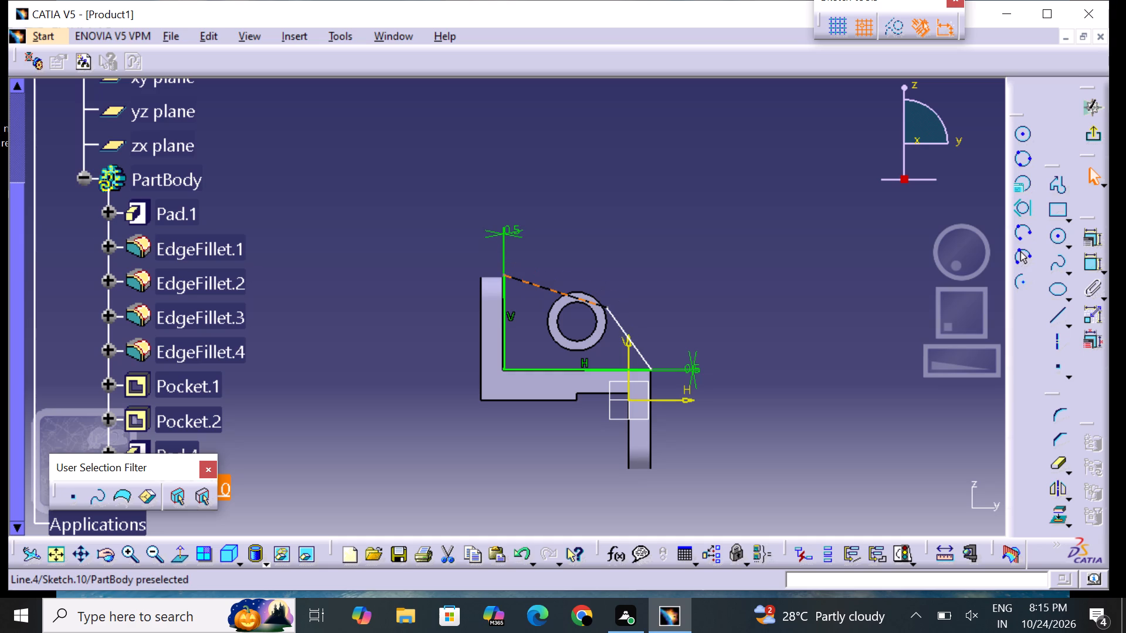
left_click_drag(517, 273, 519, 271)
left_click(744, 264)
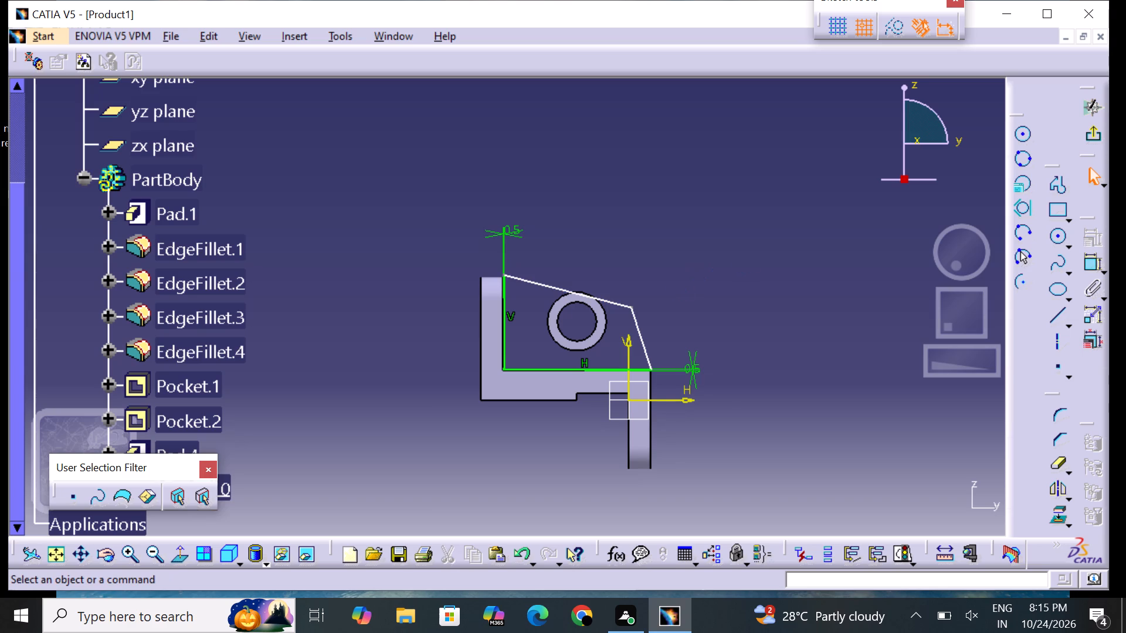
left_click(676, 305)
Exit the sketch and pad the four-sided profile 12 mm in the reversed direction, as a rib around the boss.
left_click(1097, 139)
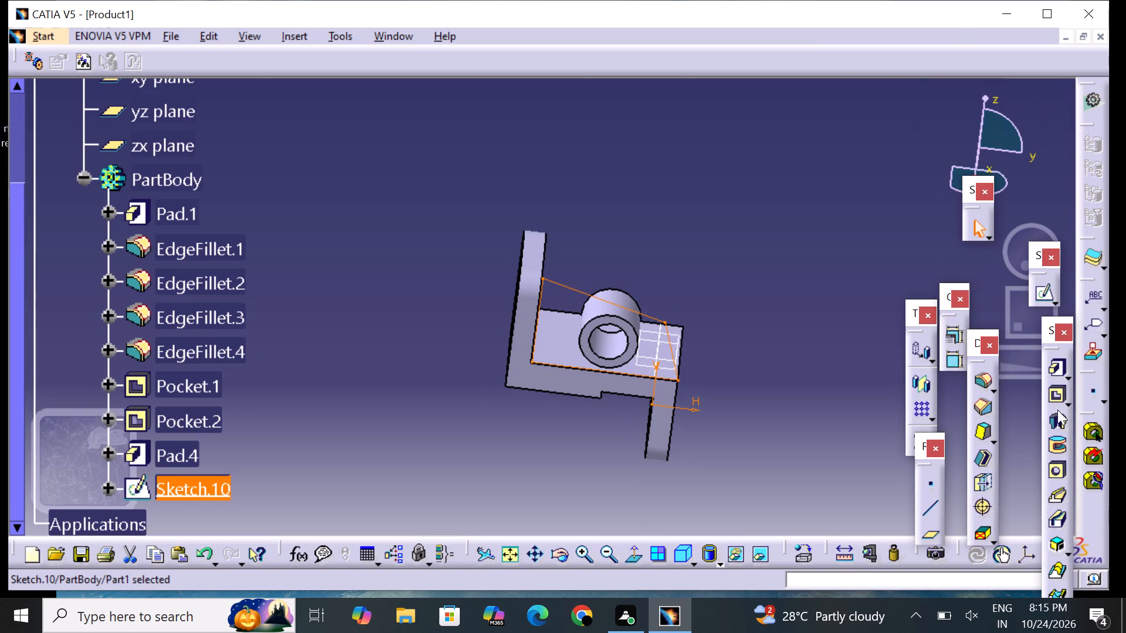
left_click(1058, 367)
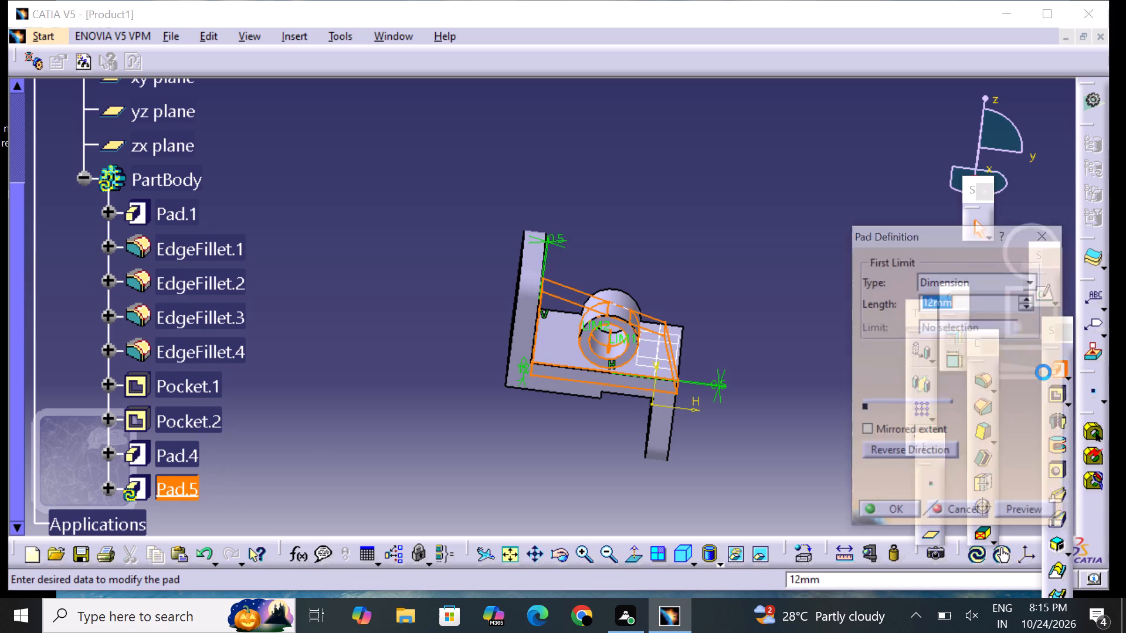
left_click(911, 457)
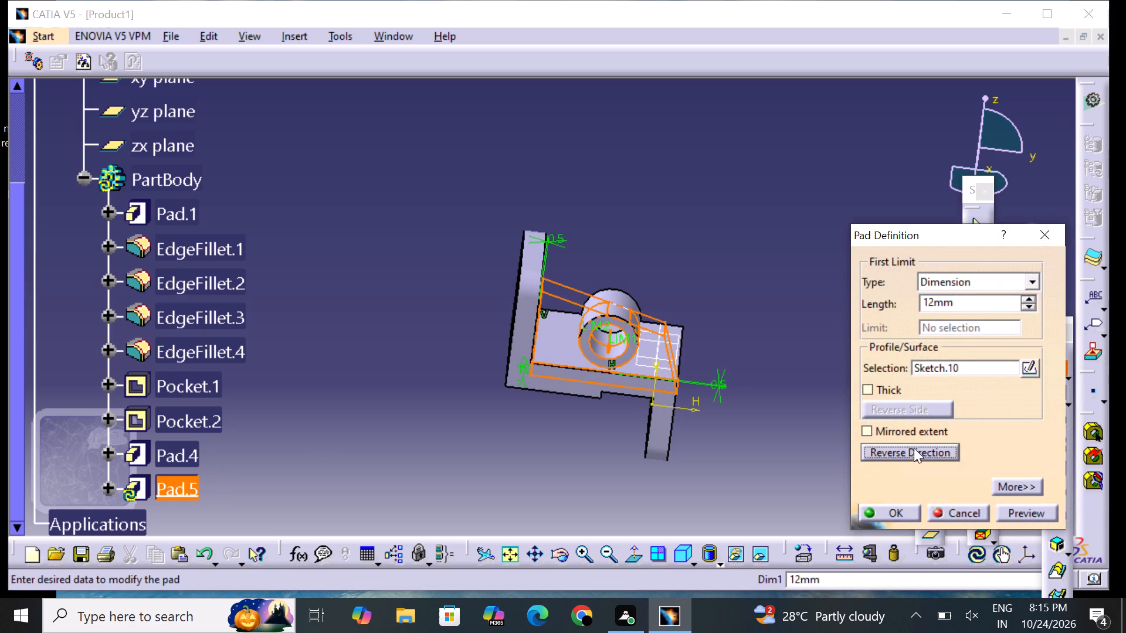
left_click(1022, 503)
left_click(1021, 513)
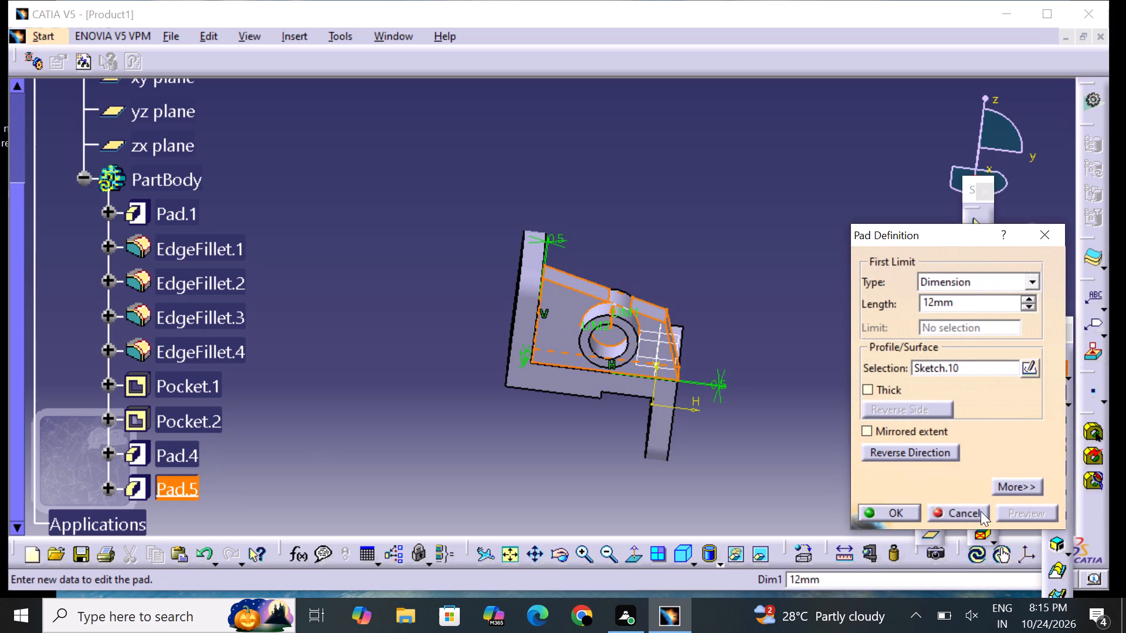
left_click(911, 512)
left_click(810, 485)
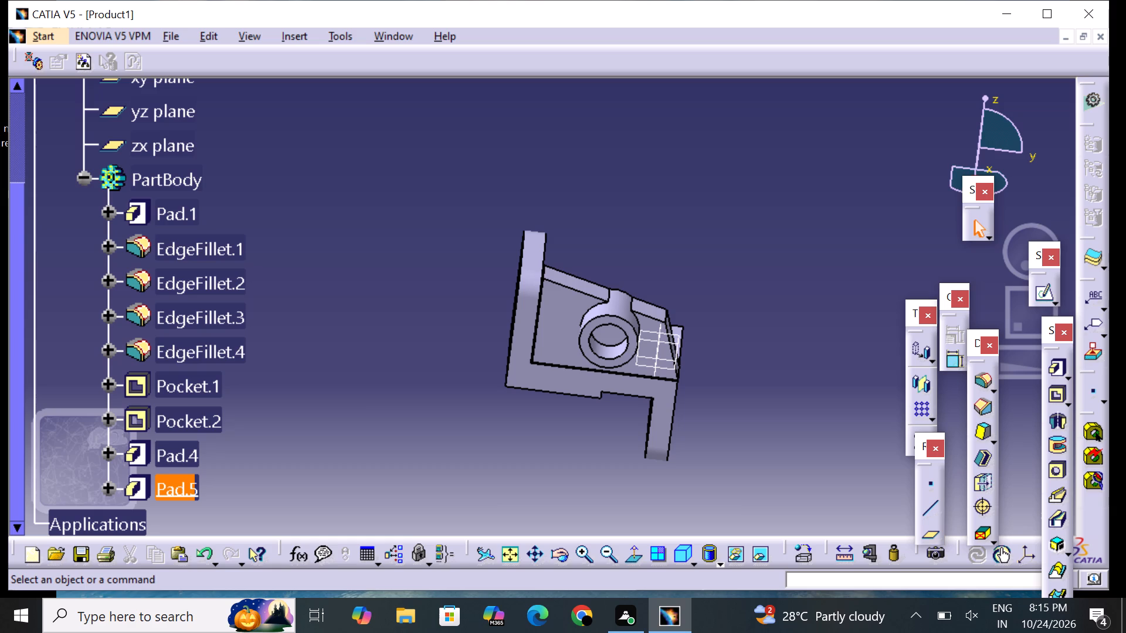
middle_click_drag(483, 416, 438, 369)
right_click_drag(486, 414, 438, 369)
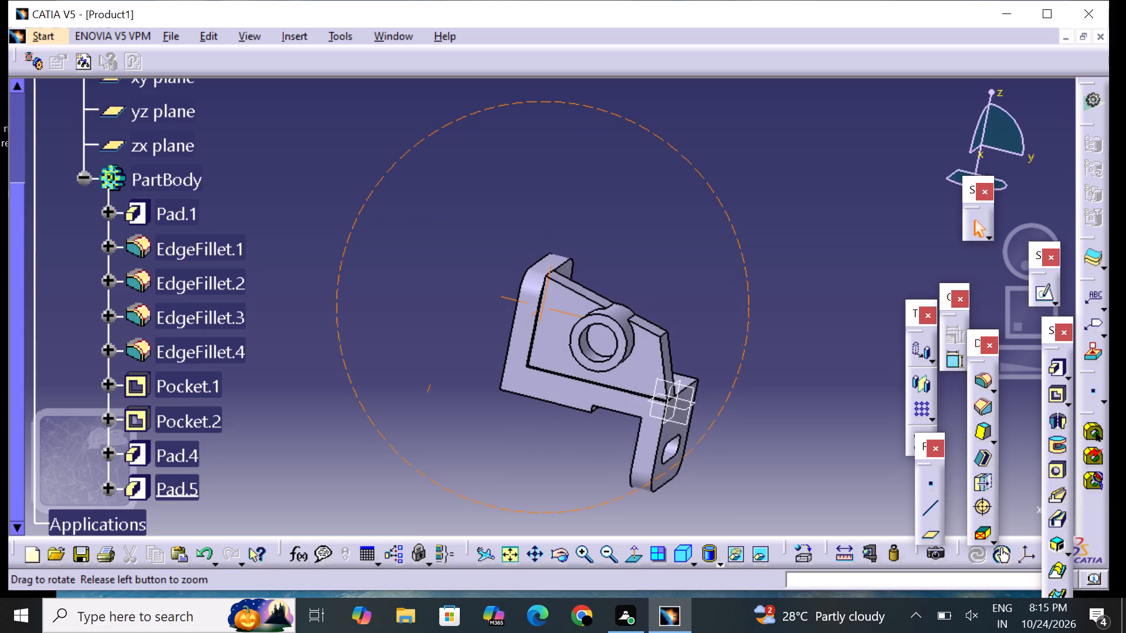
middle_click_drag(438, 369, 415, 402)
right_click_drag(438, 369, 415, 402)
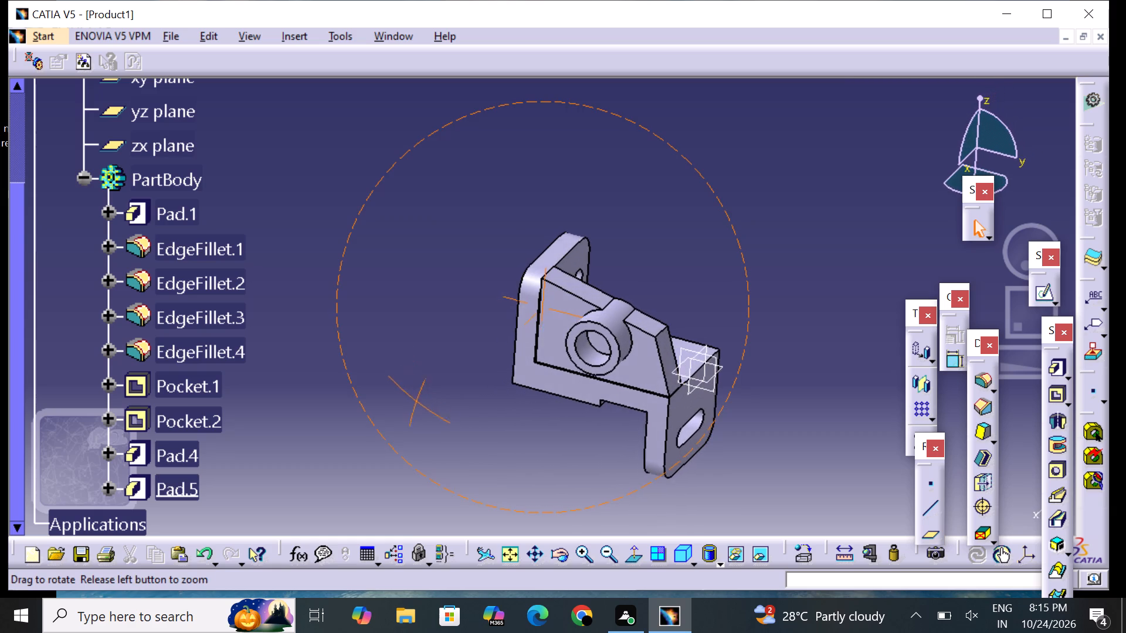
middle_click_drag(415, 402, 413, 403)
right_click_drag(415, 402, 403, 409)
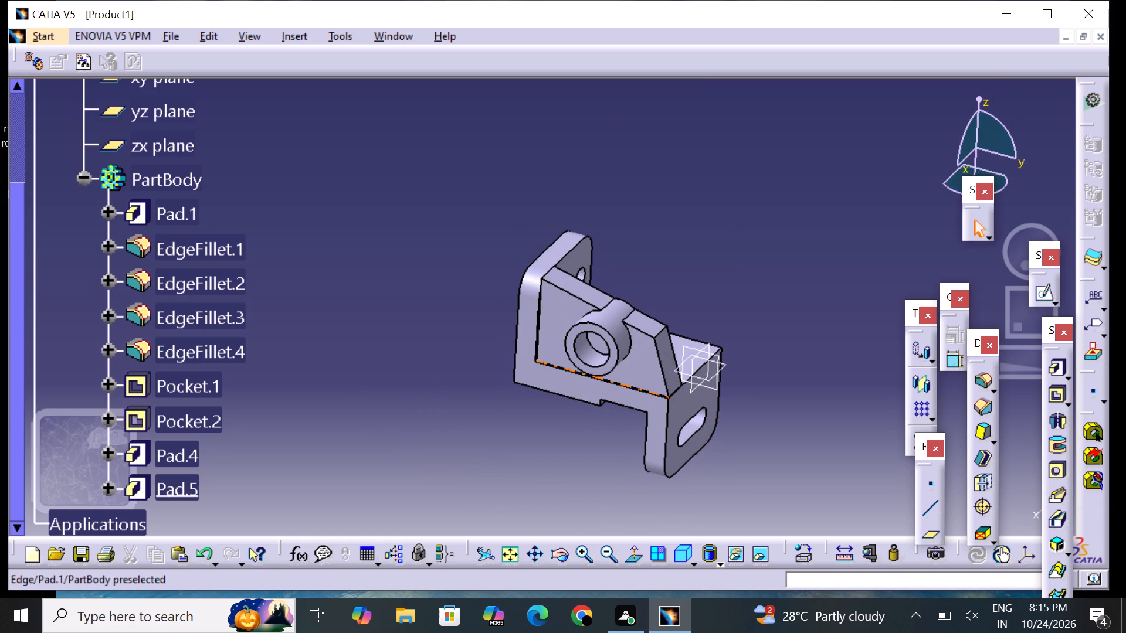
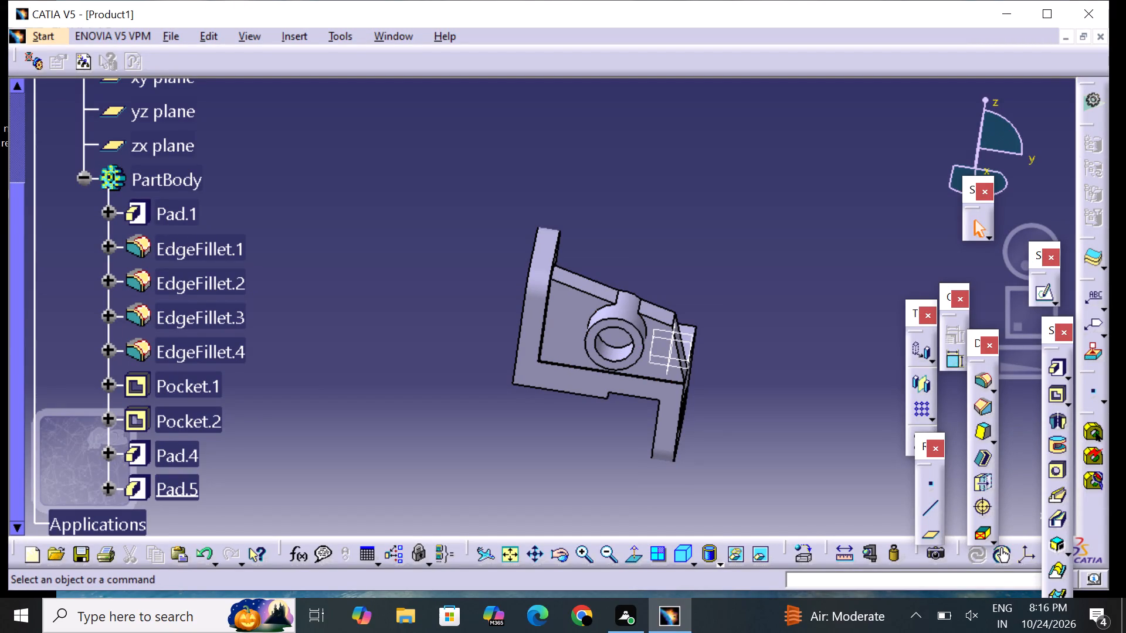
Edit the rib's pad definition to use a mirrored extent with a length of 2.5 mm.
left_click(982, 383)
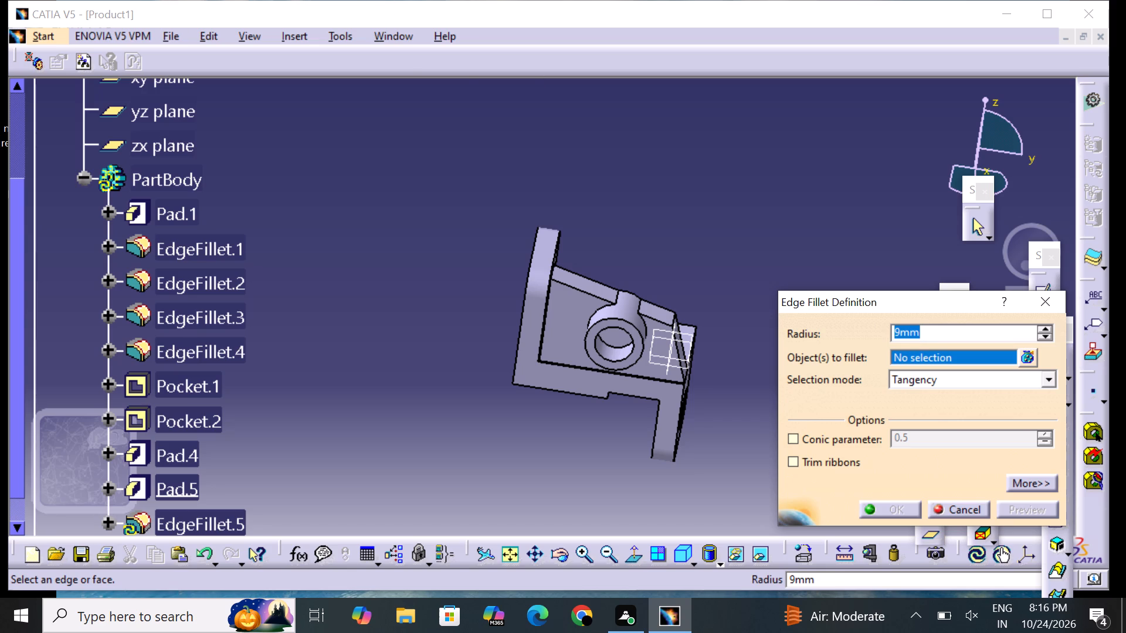
left_click(1039, 295)
middle_click_drag(795, 226, 633, 235)
right_click_drag(795, 227, 633, 235)
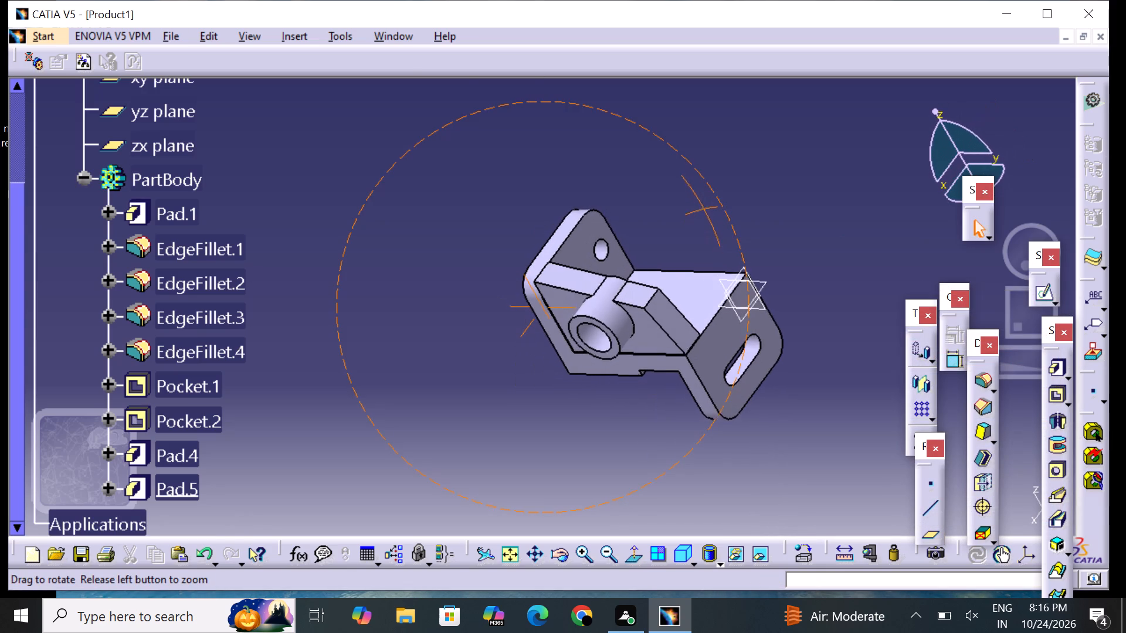
middle_click_drag(633, 235, 633, 234)
right_click_drag(633, 235, 633, 234)
double_click(653, 331)
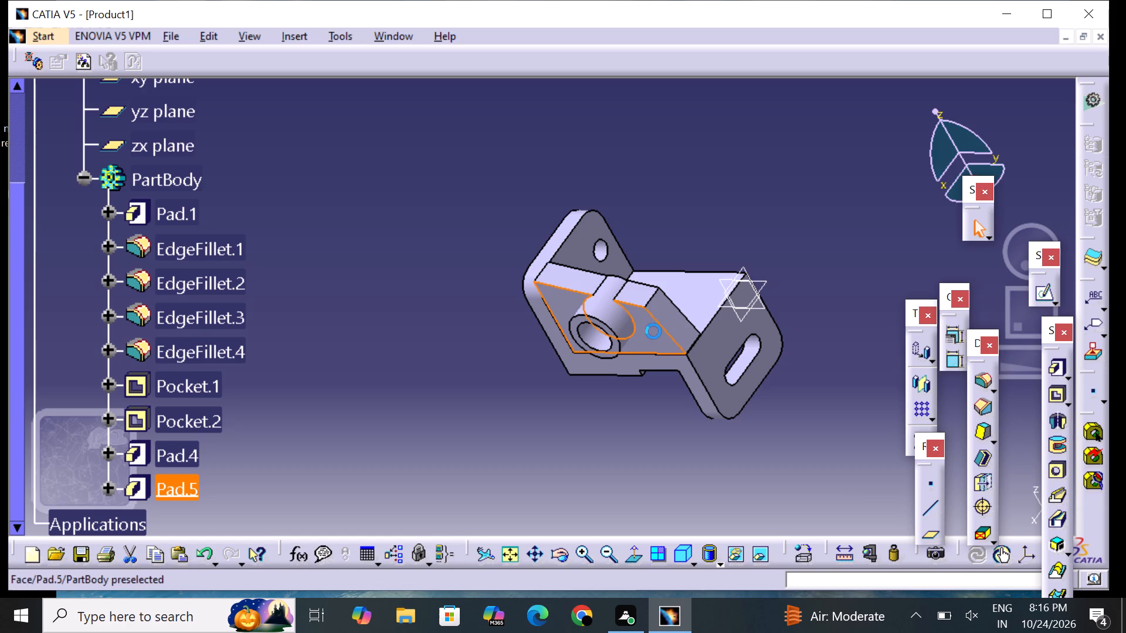
left_click(901, 426)
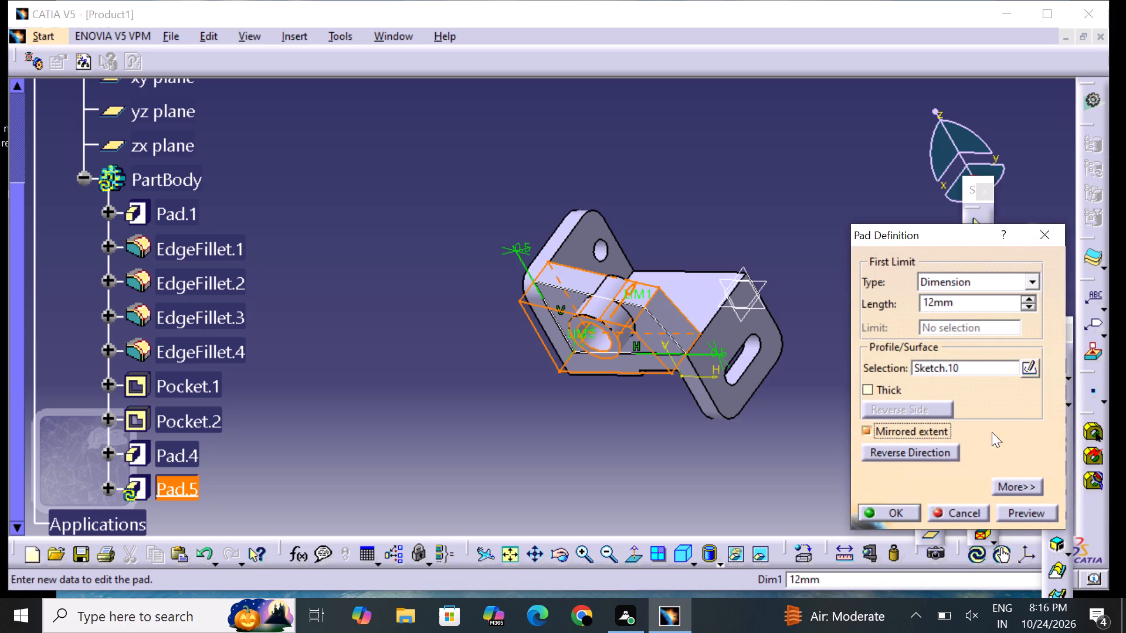
left_click(972, 300)
key("BackSpace")
key("BackSpace")
key("BackSpace")
key("BackSpace")
key("BackSpace")
key("BackSpace")
key("BackSpace")
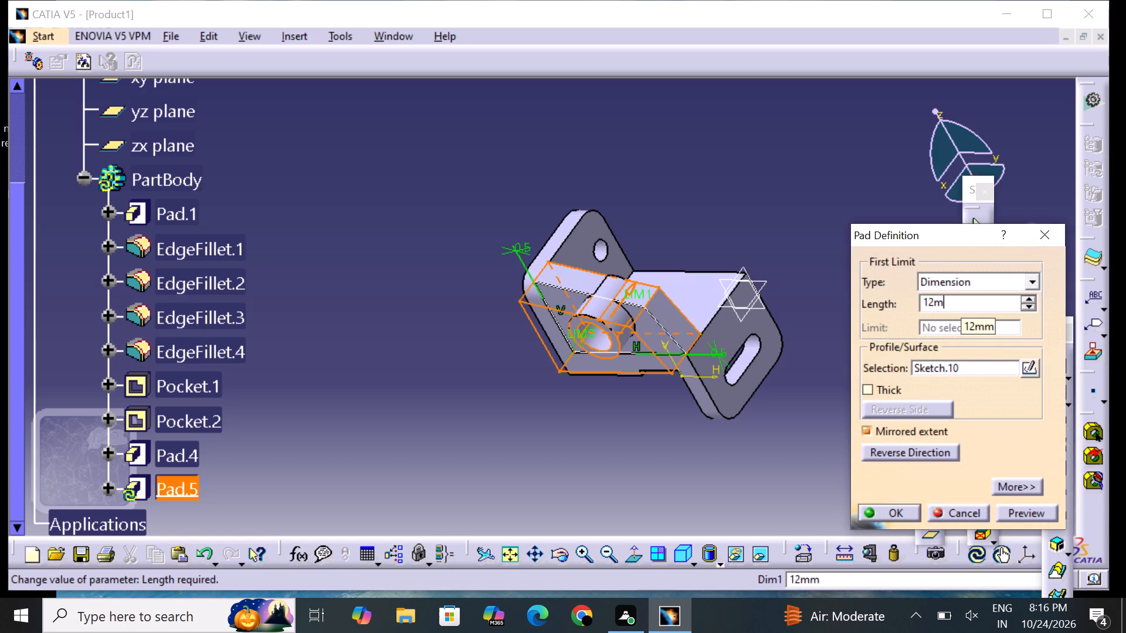
type("2.5")
key("Return")
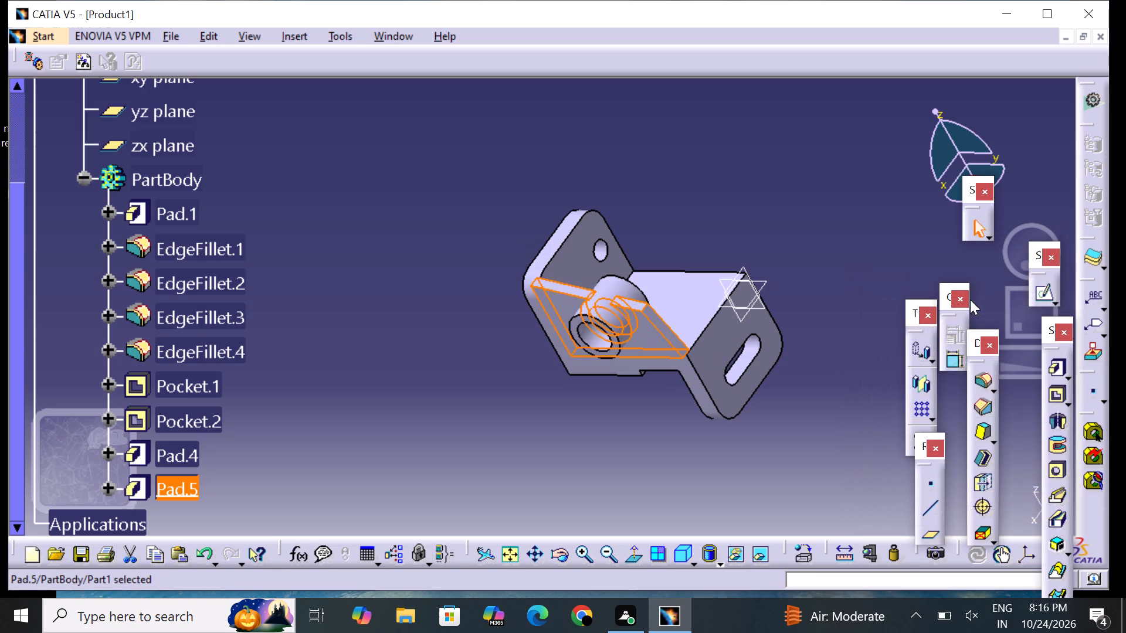
left_click(752, 471)
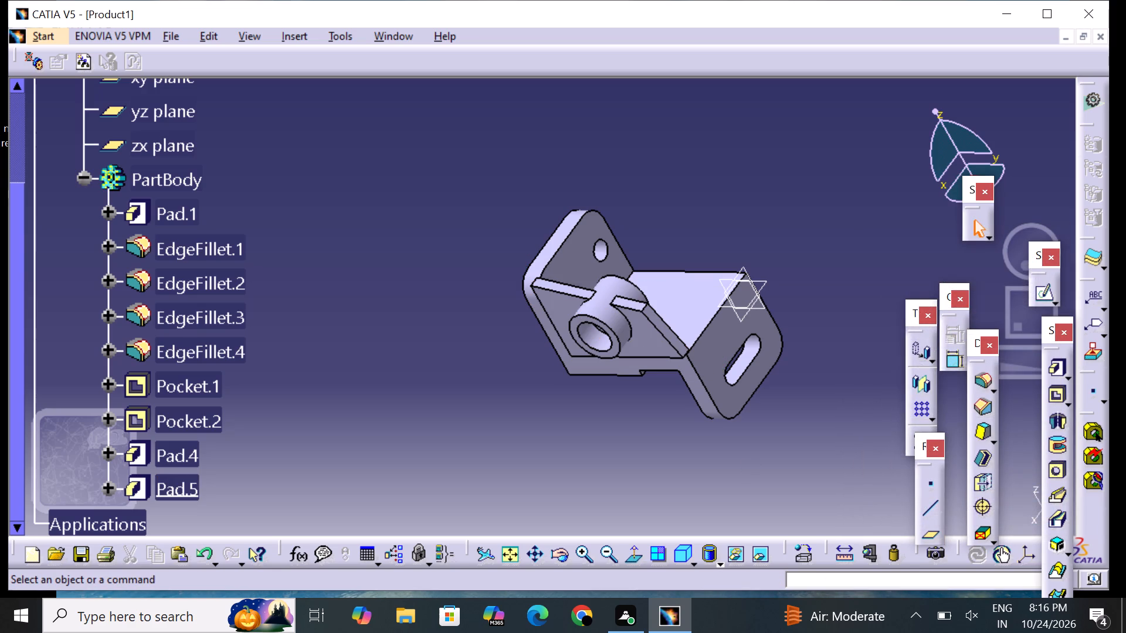
Examine the thinned rib, the boss and the bracket's walls from several sides.
middle_click_drag(402, 382, 540, 318)
right_click_drag(407, 382, 540, 318)
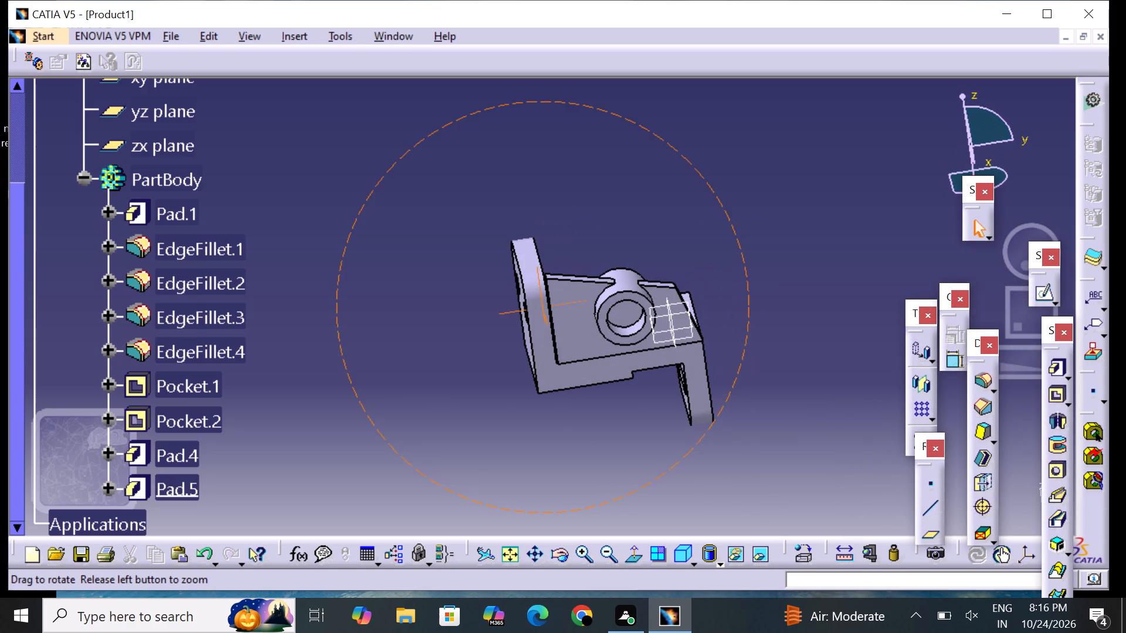
middle_click_drag(540, 318, 542, 318)
right_click_drag(540, 318, 542, 318)
middle_click_drag(782, 376, 670, 422)
right_click_drag(786, 376, 670, 422)
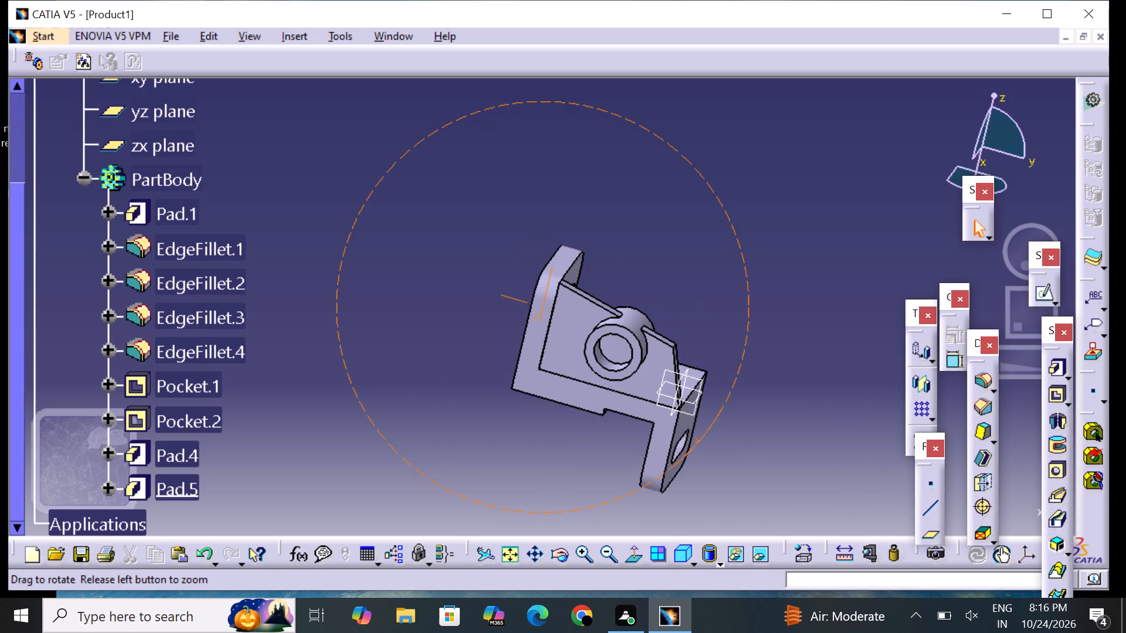
right_click_drag(670, 422, 671, 422)
middle_click_drag(670, 422, 681, 417)
middle_click_drag(776, 377, 777, 332)
right_click_drag(779, 376, 777, 332)
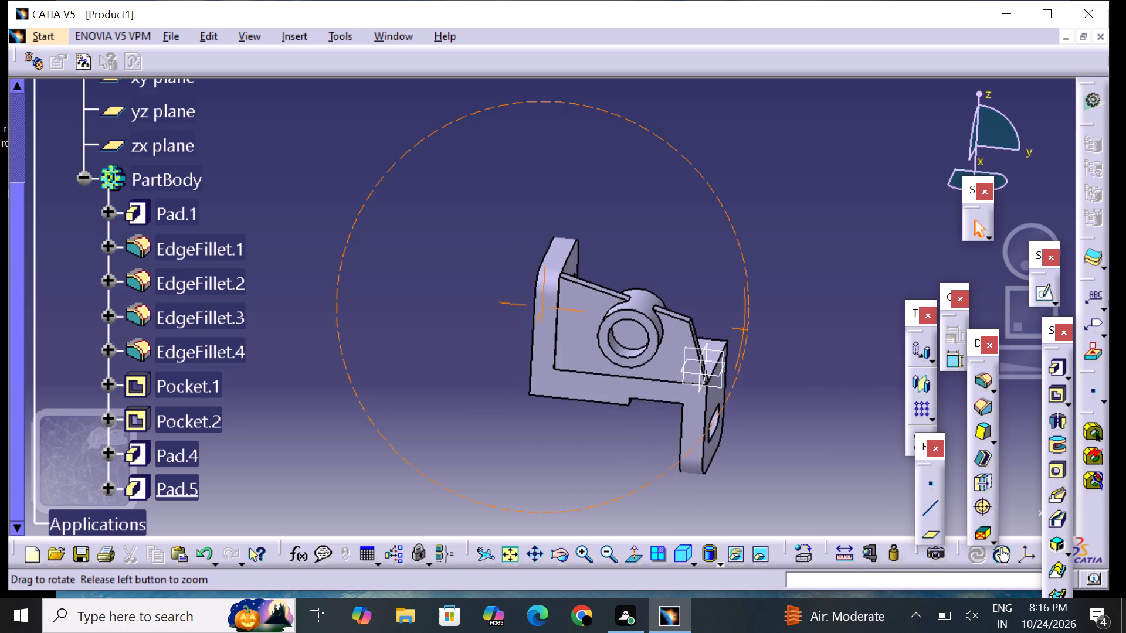
right_click_drag(777, 332, 776, 332)
middle_click_drag(777, 332, 776, 332)
middle_click_drag(593, 383, 522, 321)
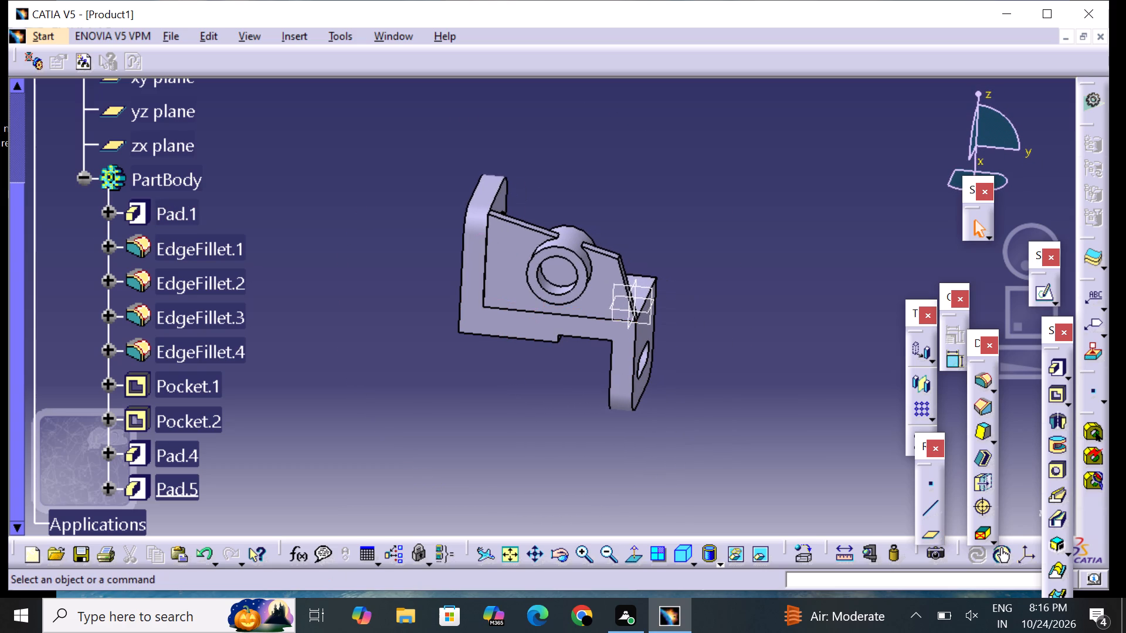
middle_click_drag(719, 304, 431, 356)
right_click_drag(722, 306, 431, 356)
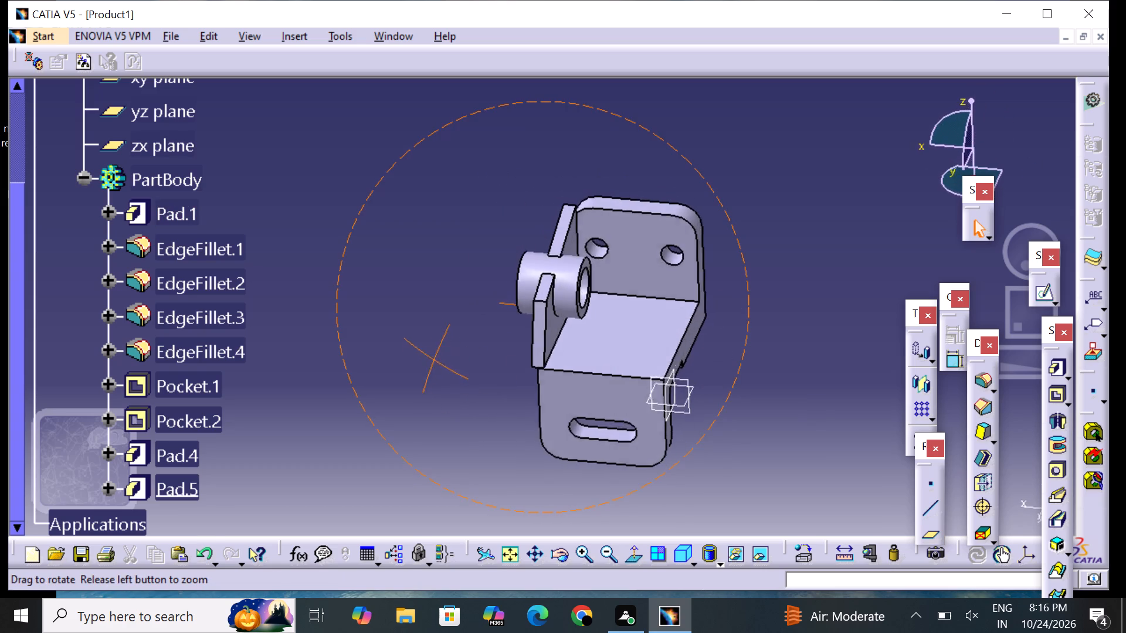
middle_click_drag(431, 356, 413, 332)
right_click_drag(431, 356, 413, 332)
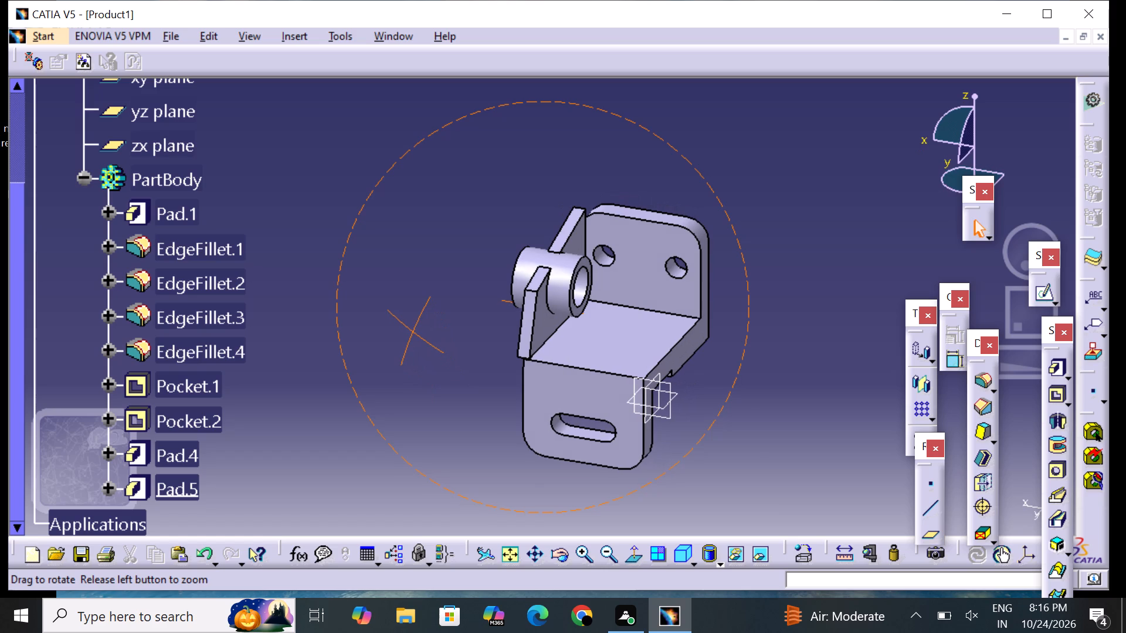
middle_click_drag(413, 332, 709, 357)
right_click_drag(413, 332, 709, 357)
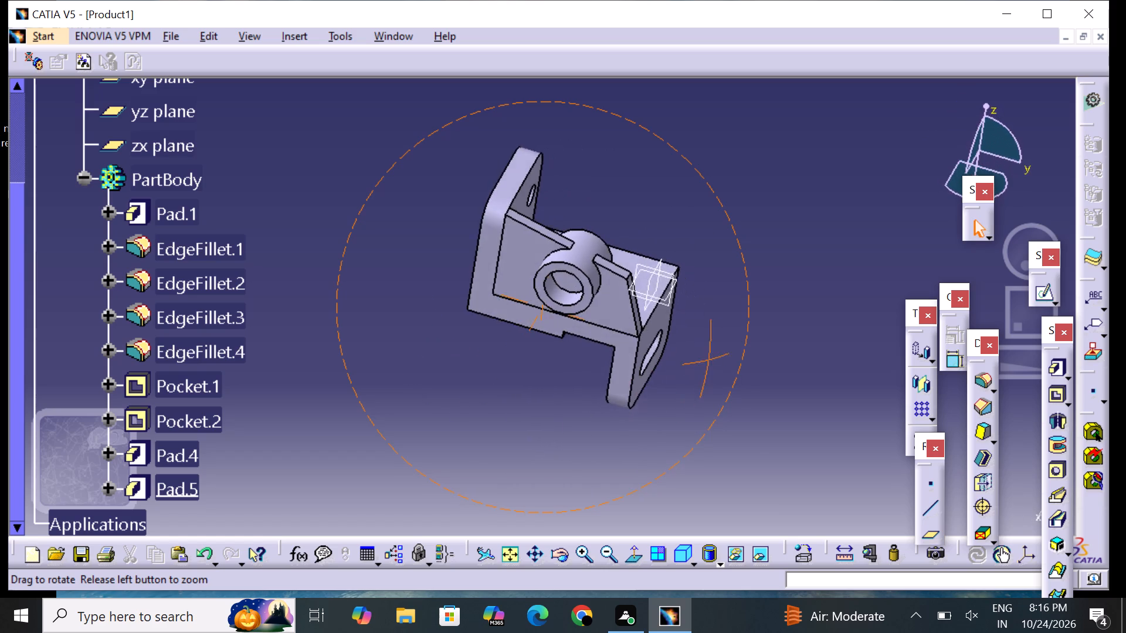
middle_click_drag(709, 357, 713, 329)
right_click_drag(709, 357, 713, 329)
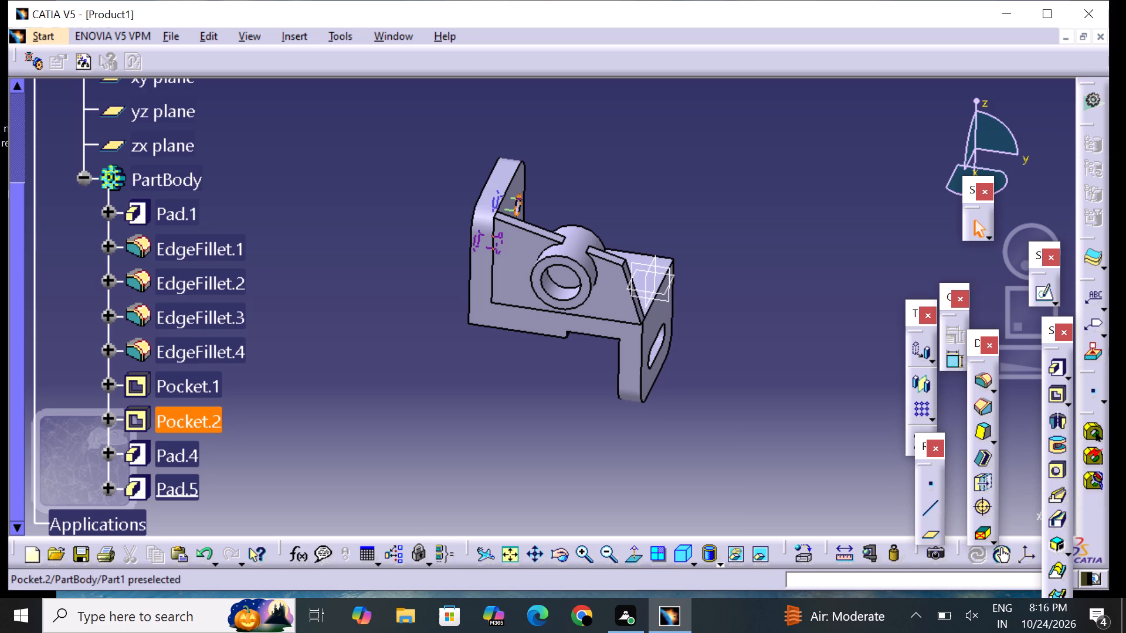
left_click(185, 455)
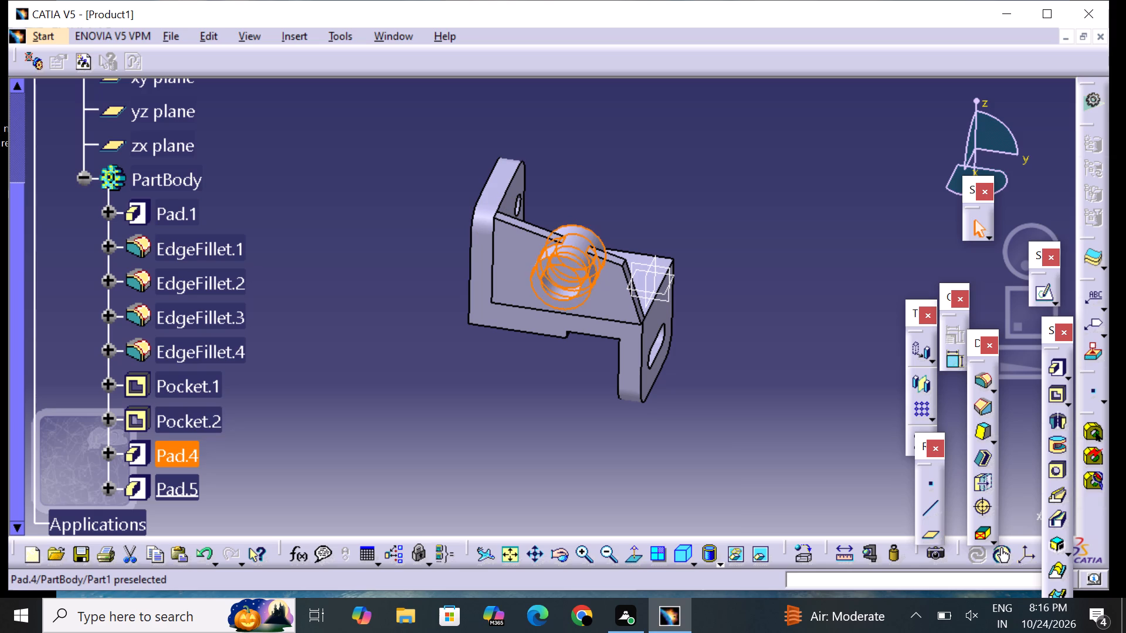
left_click(379, 451)
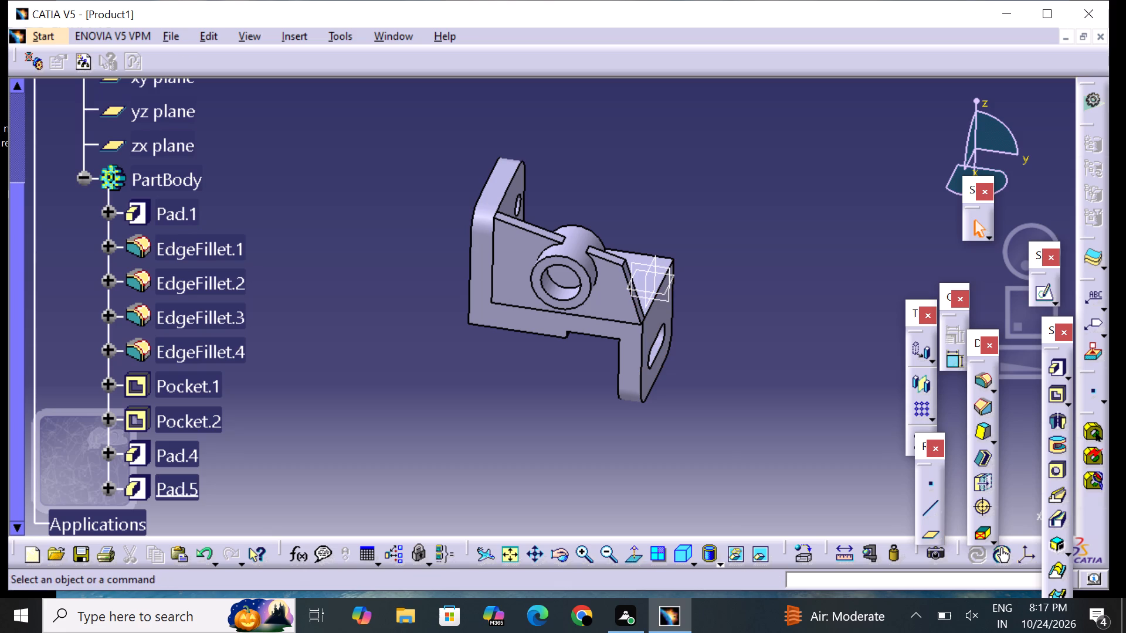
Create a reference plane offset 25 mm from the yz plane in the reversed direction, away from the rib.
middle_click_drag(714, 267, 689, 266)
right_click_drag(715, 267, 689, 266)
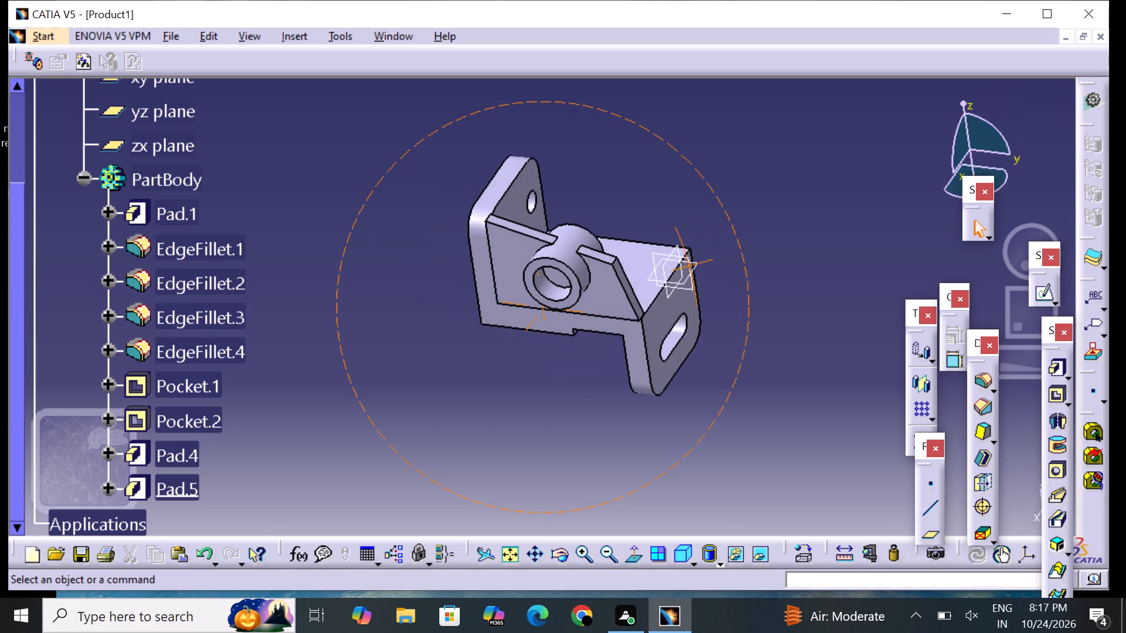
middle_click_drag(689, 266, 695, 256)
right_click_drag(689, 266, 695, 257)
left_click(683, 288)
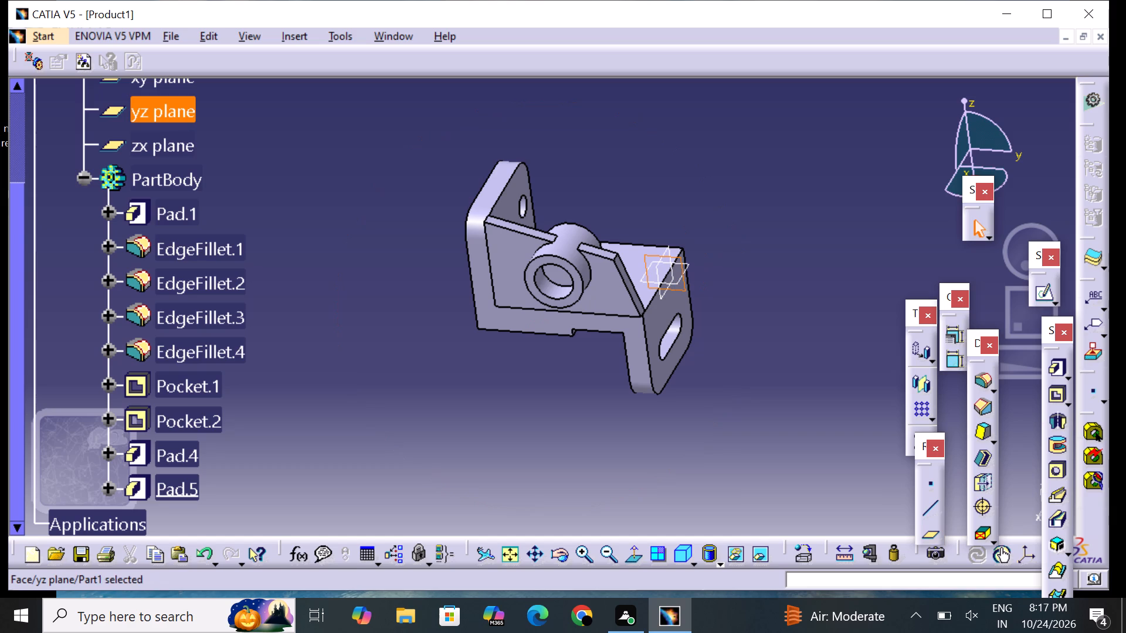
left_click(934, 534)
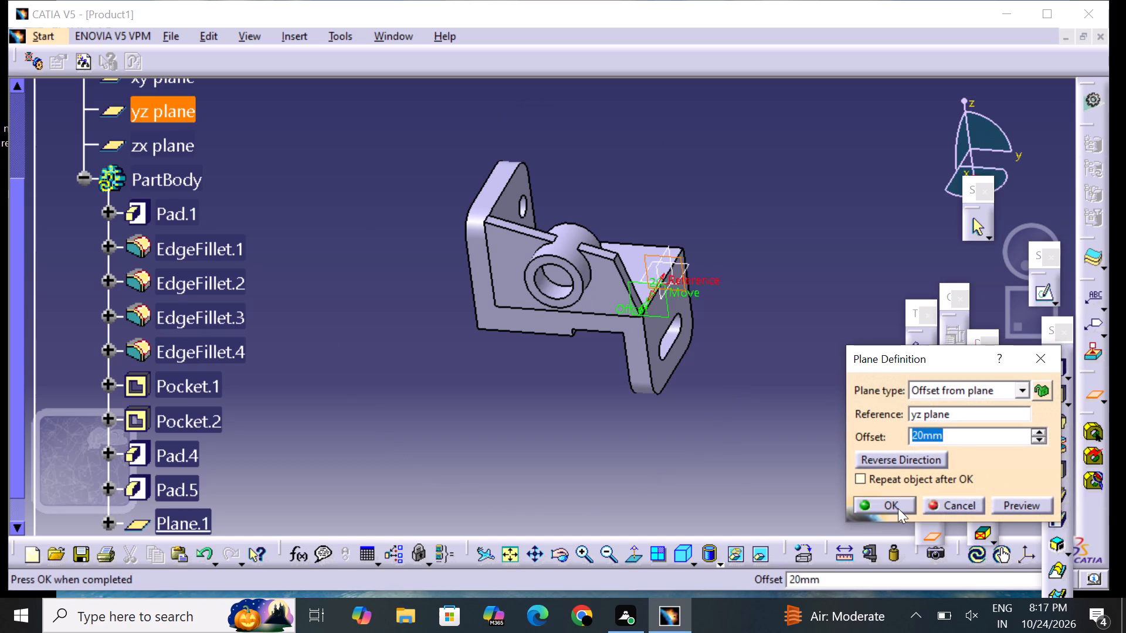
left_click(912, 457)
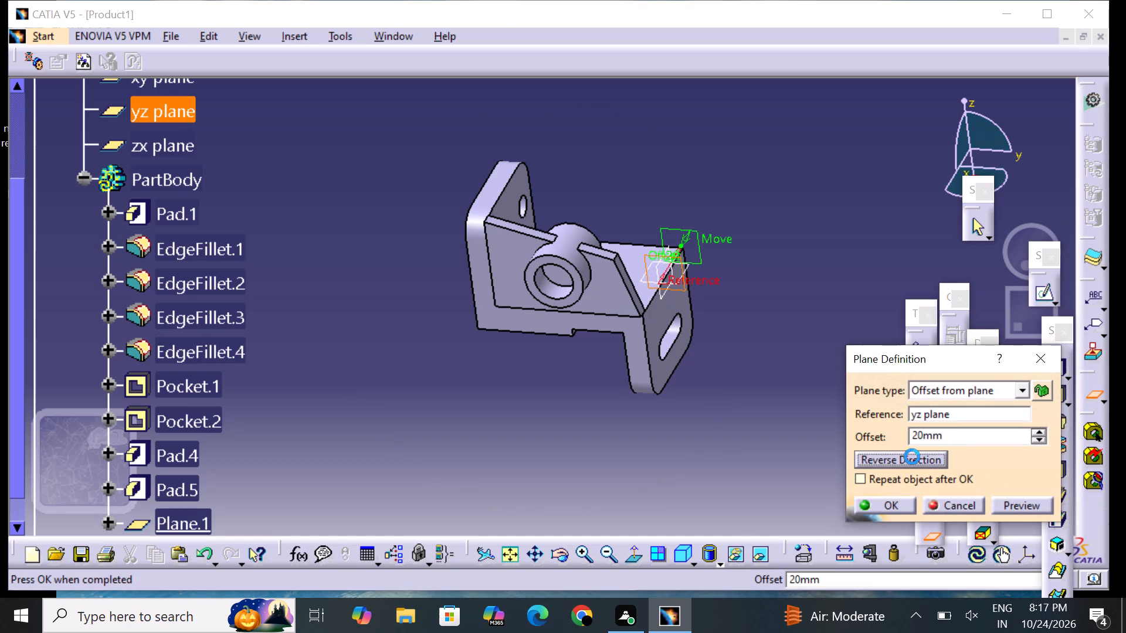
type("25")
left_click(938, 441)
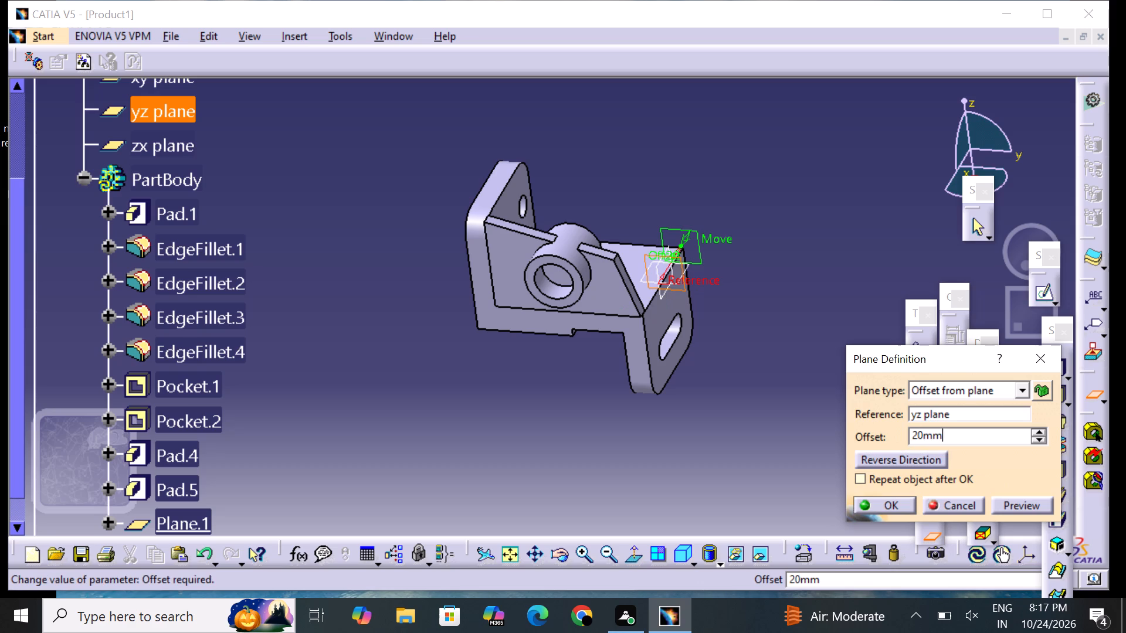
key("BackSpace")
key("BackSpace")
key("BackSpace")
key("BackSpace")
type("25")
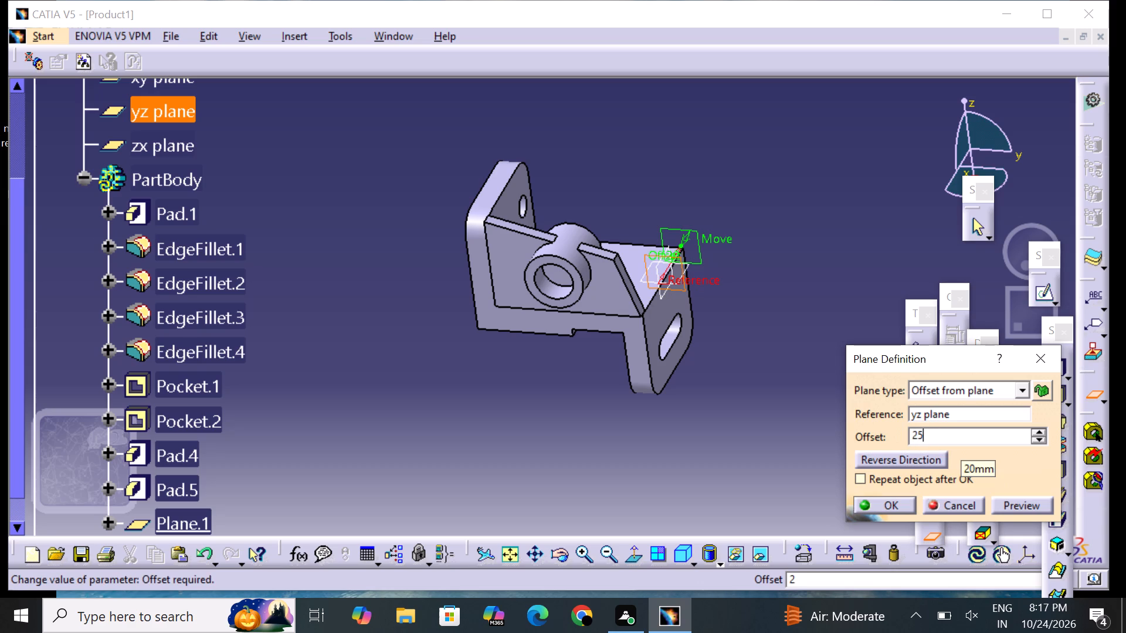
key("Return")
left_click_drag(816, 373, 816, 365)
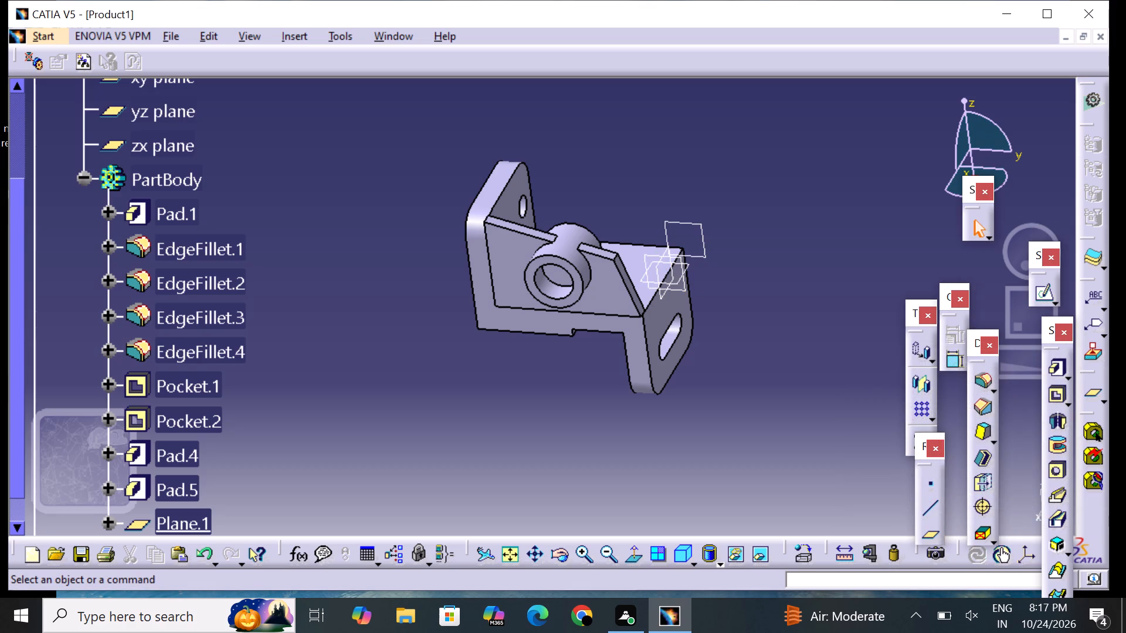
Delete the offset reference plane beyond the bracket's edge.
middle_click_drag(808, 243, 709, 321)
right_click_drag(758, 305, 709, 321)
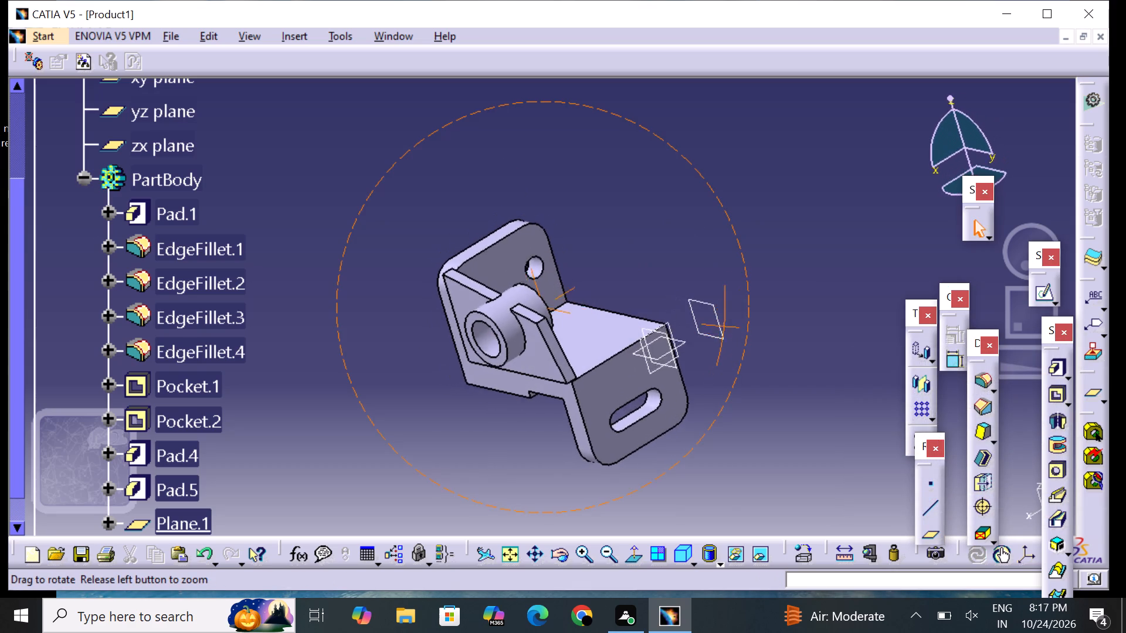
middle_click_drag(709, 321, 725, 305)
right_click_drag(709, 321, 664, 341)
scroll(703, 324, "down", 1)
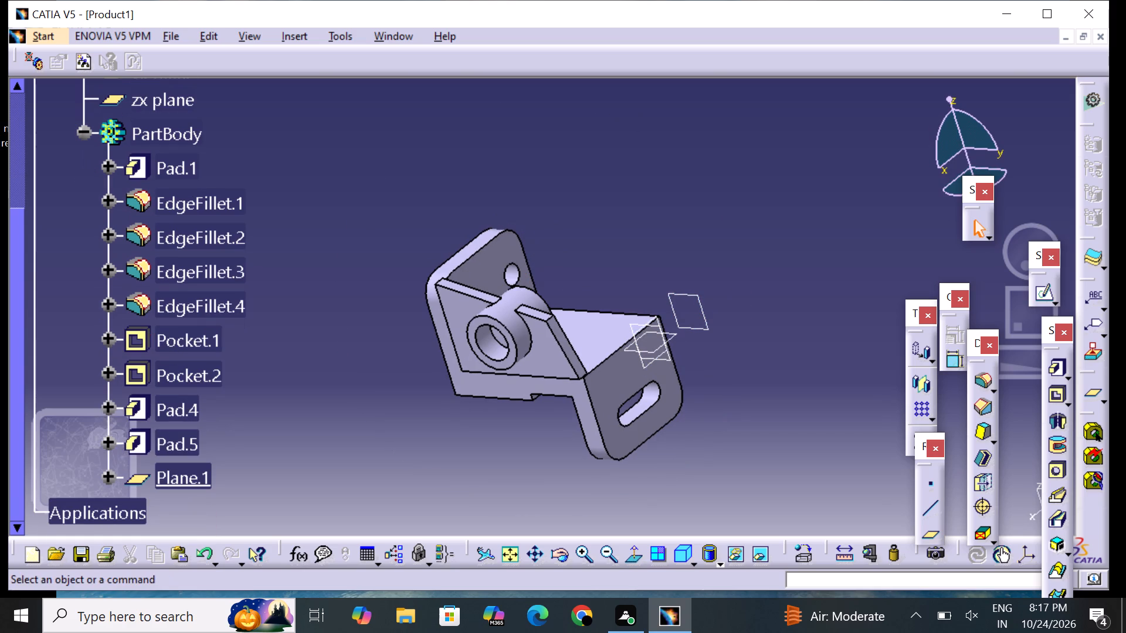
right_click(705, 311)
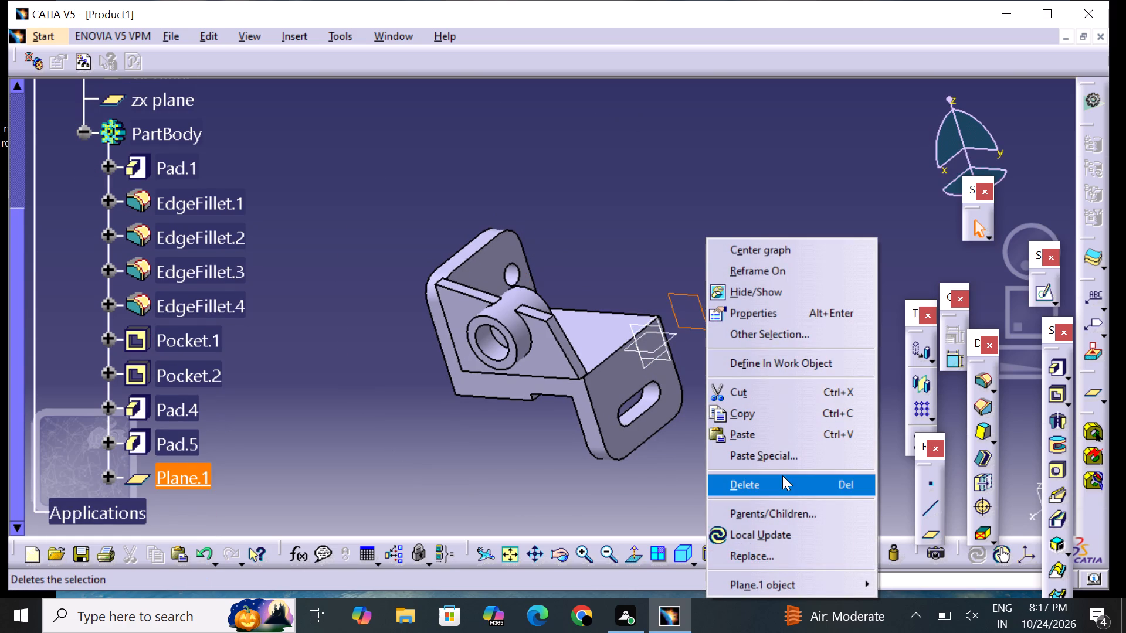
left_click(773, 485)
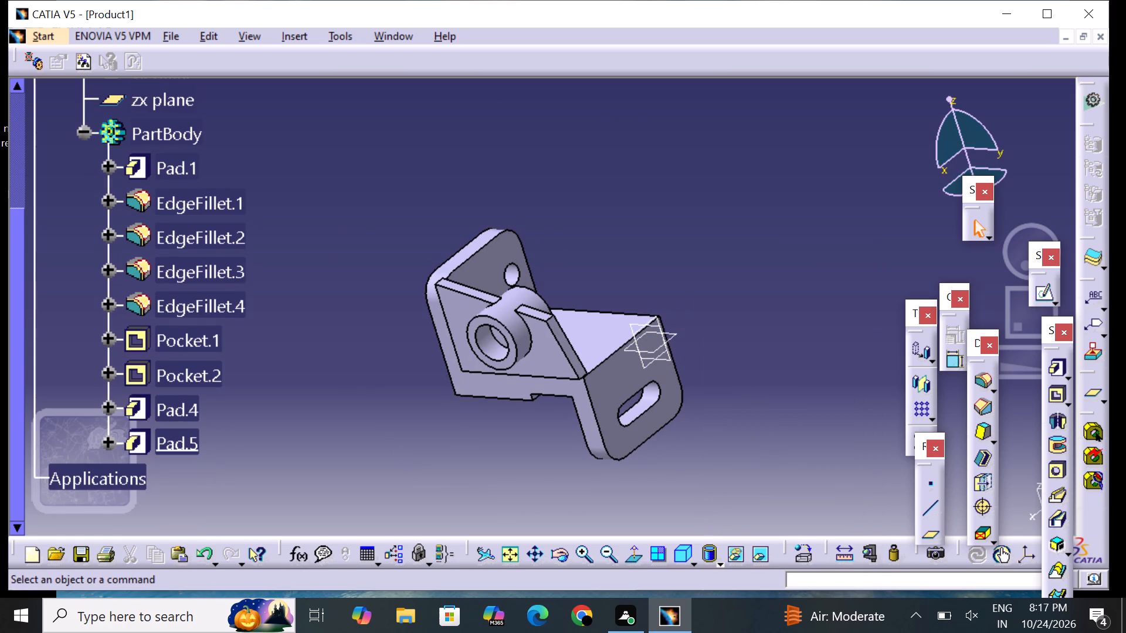
Create a reference plane offset 20 mm from the yz plane, on the side towards the rib.
middle_click_drag(720, 307, 698, 331)
right_click_drag(718, 311, 697, 331)
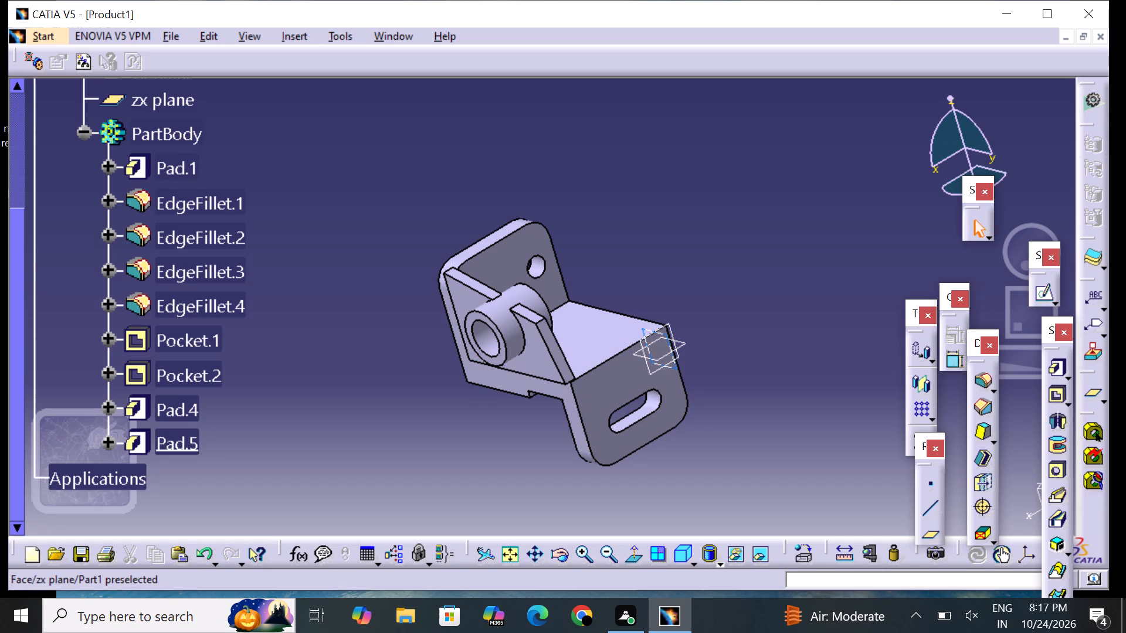
right_click(670, 356)
left_click(867, 236)
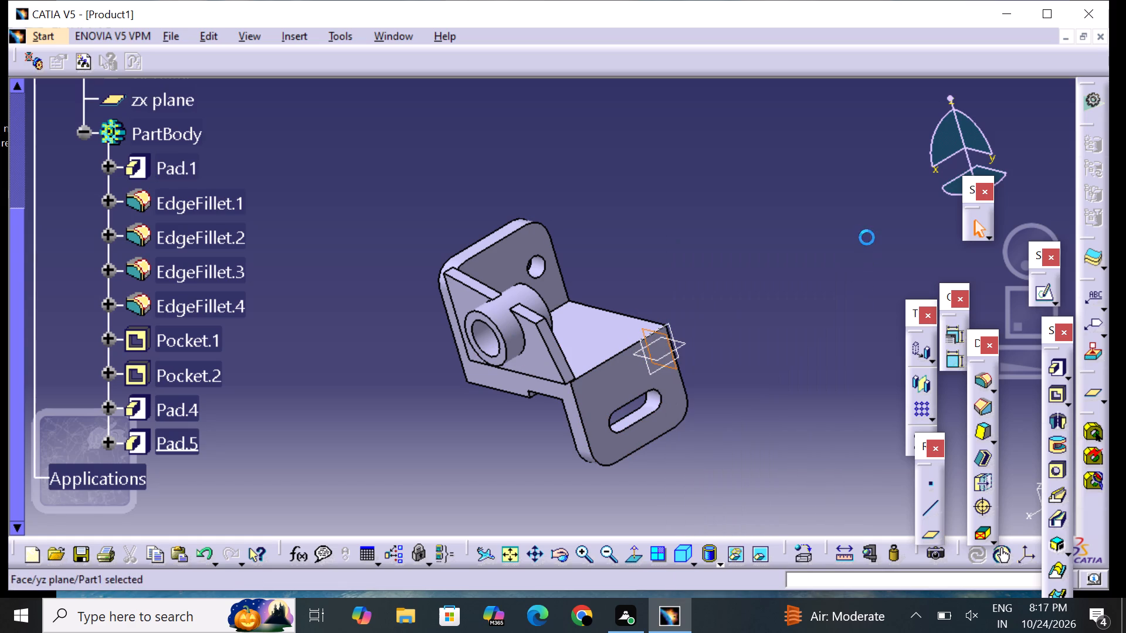
left_click(926, 533)
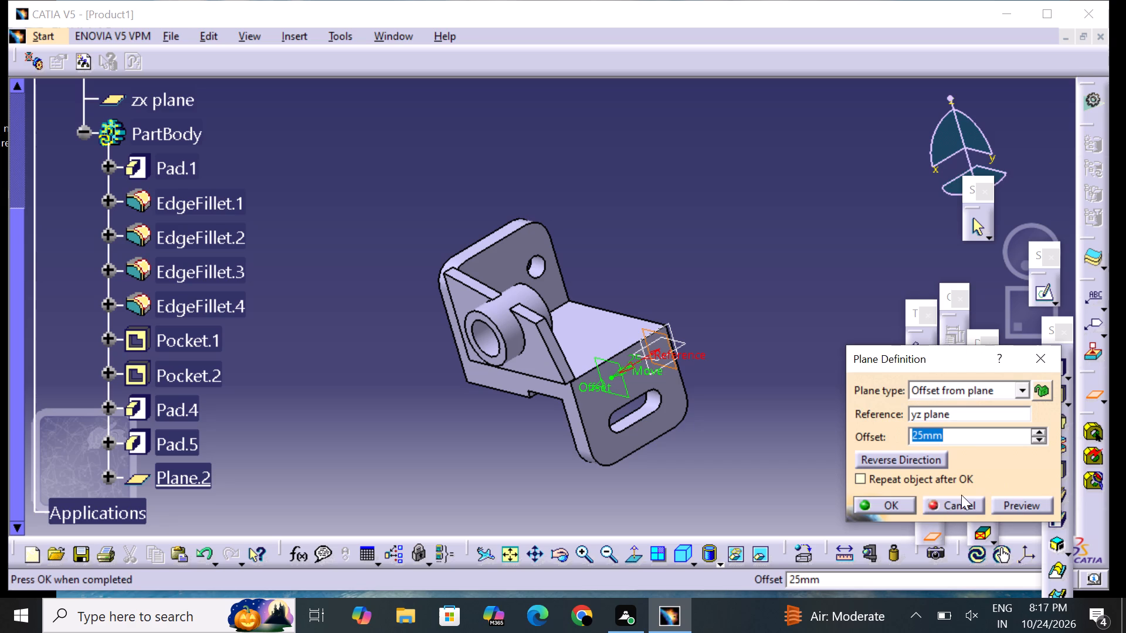
key("BackSpace")
type("20")
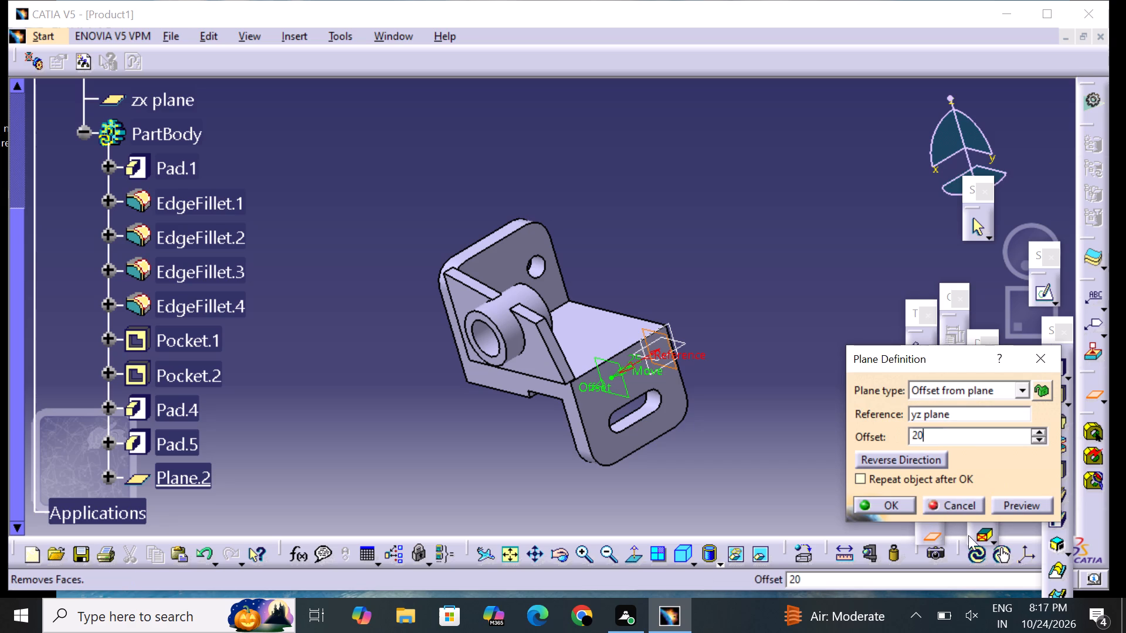
left_click(890, 505)
left_click(813, 335)
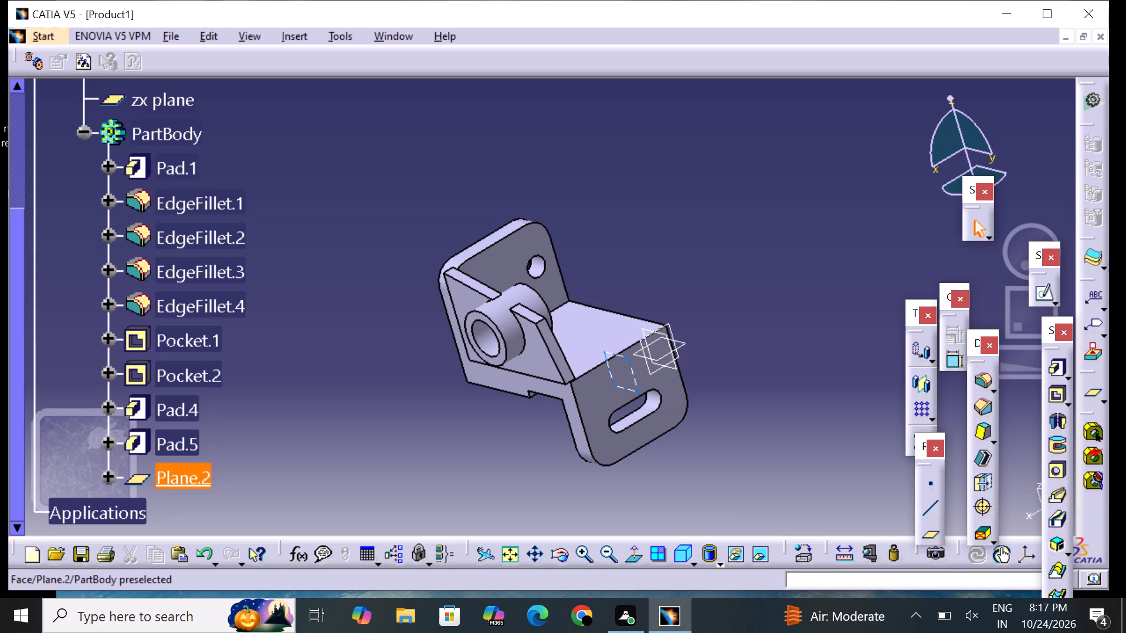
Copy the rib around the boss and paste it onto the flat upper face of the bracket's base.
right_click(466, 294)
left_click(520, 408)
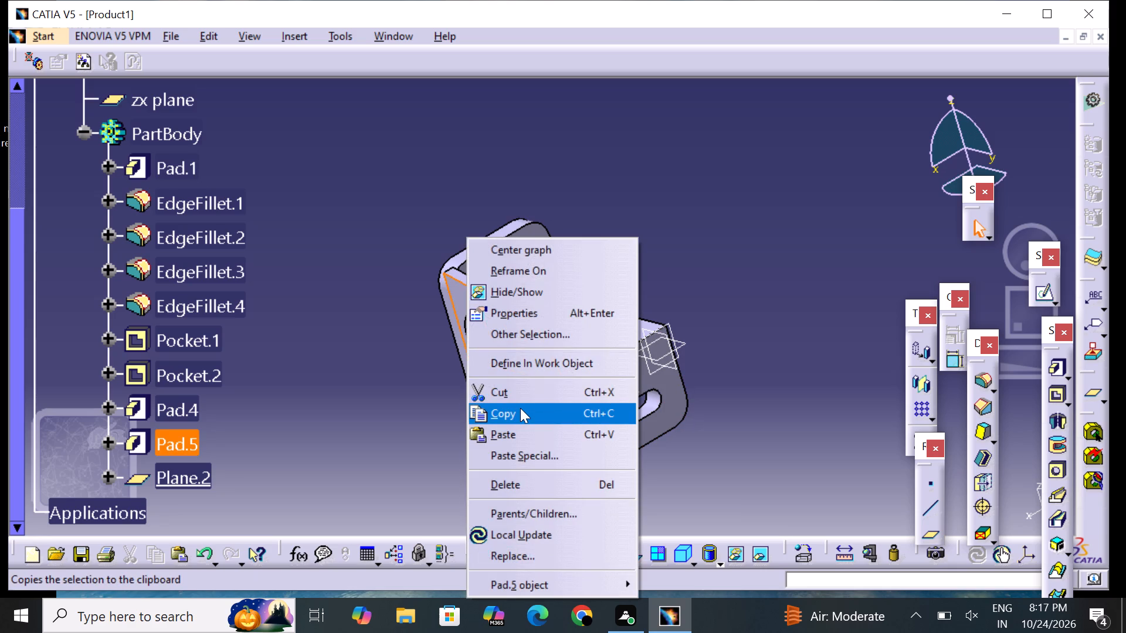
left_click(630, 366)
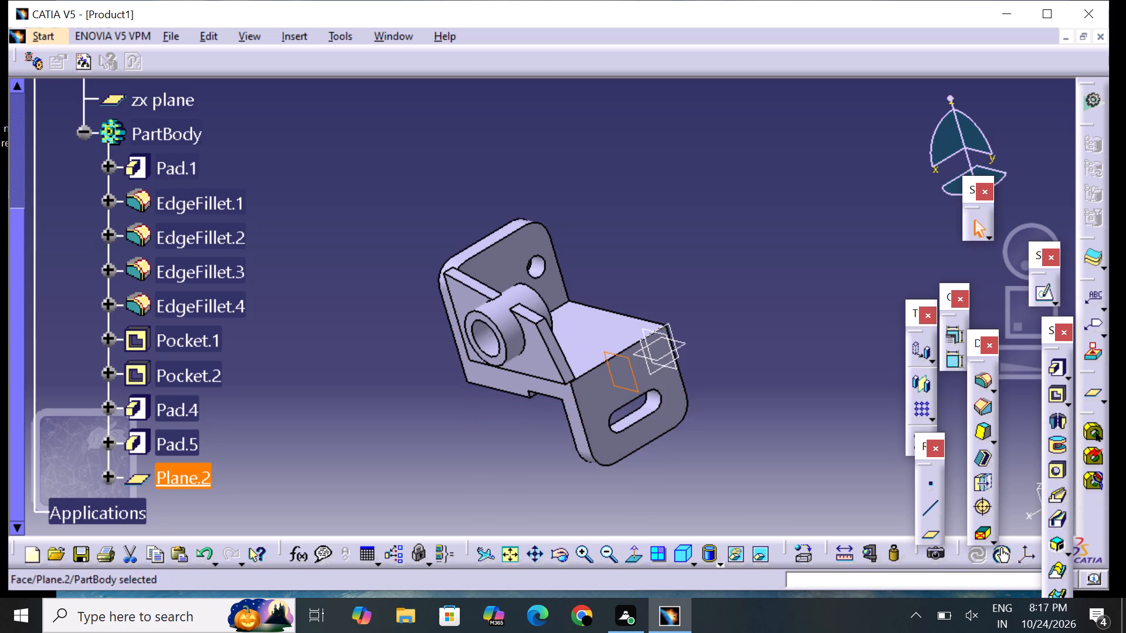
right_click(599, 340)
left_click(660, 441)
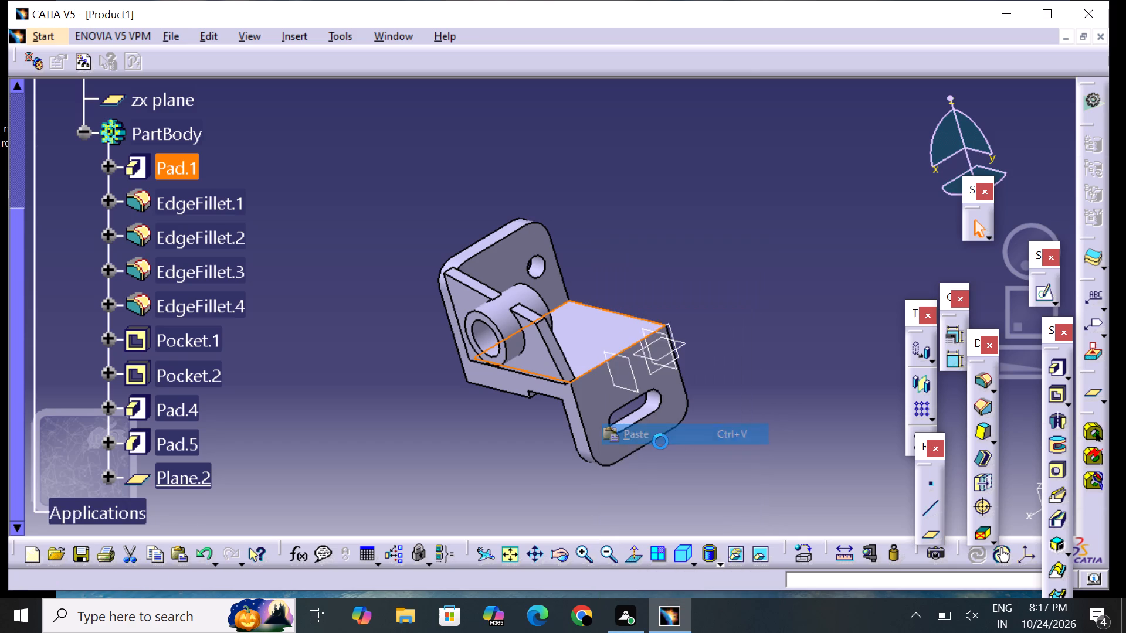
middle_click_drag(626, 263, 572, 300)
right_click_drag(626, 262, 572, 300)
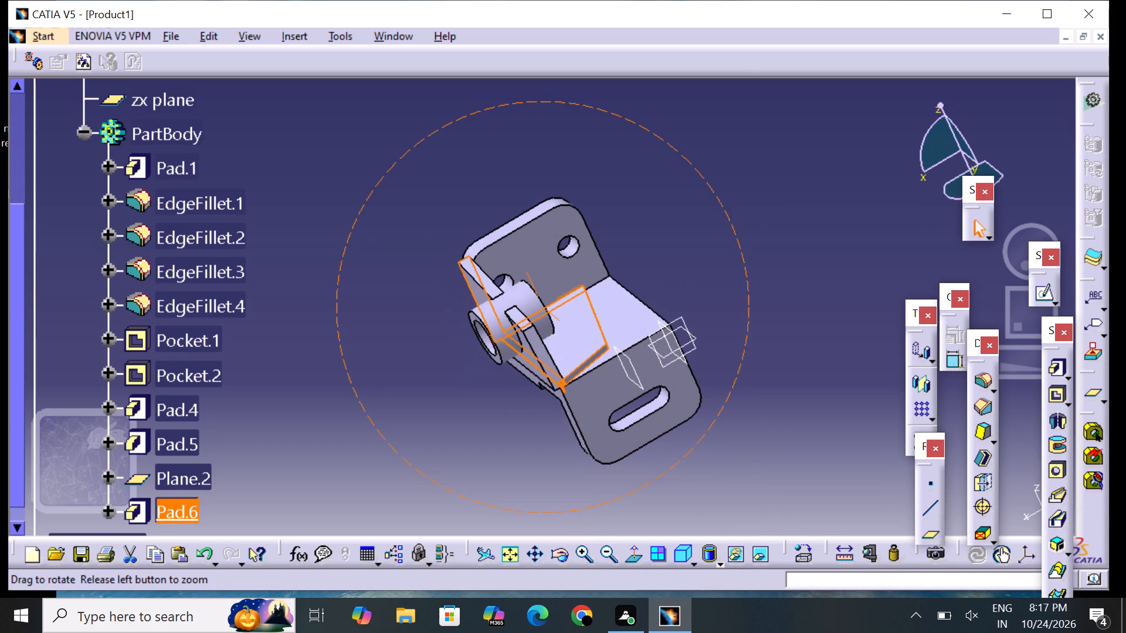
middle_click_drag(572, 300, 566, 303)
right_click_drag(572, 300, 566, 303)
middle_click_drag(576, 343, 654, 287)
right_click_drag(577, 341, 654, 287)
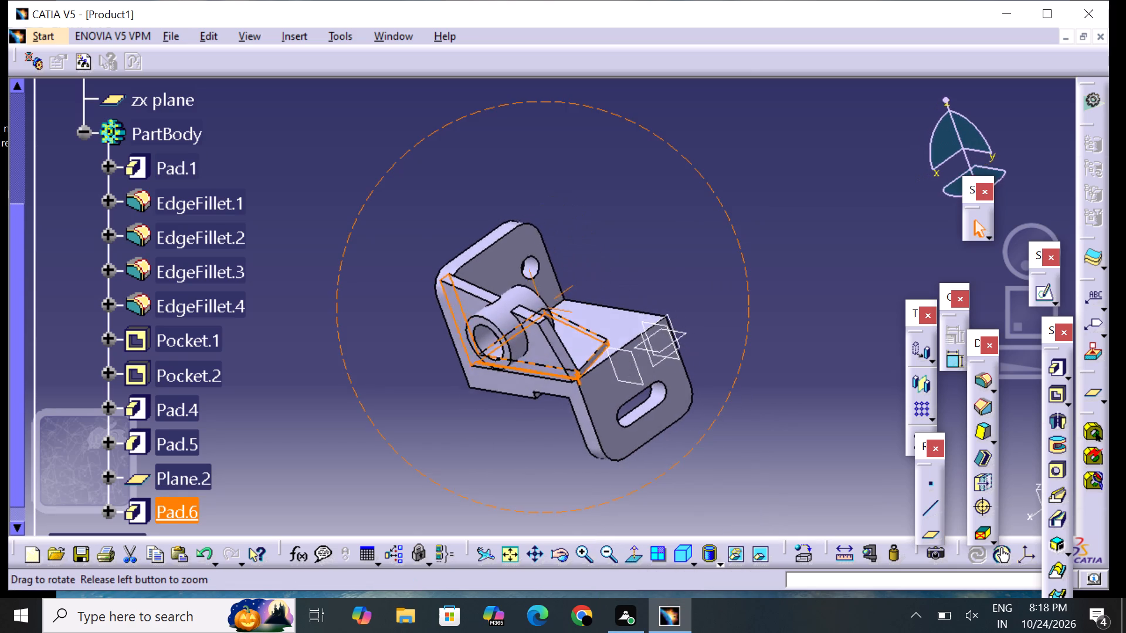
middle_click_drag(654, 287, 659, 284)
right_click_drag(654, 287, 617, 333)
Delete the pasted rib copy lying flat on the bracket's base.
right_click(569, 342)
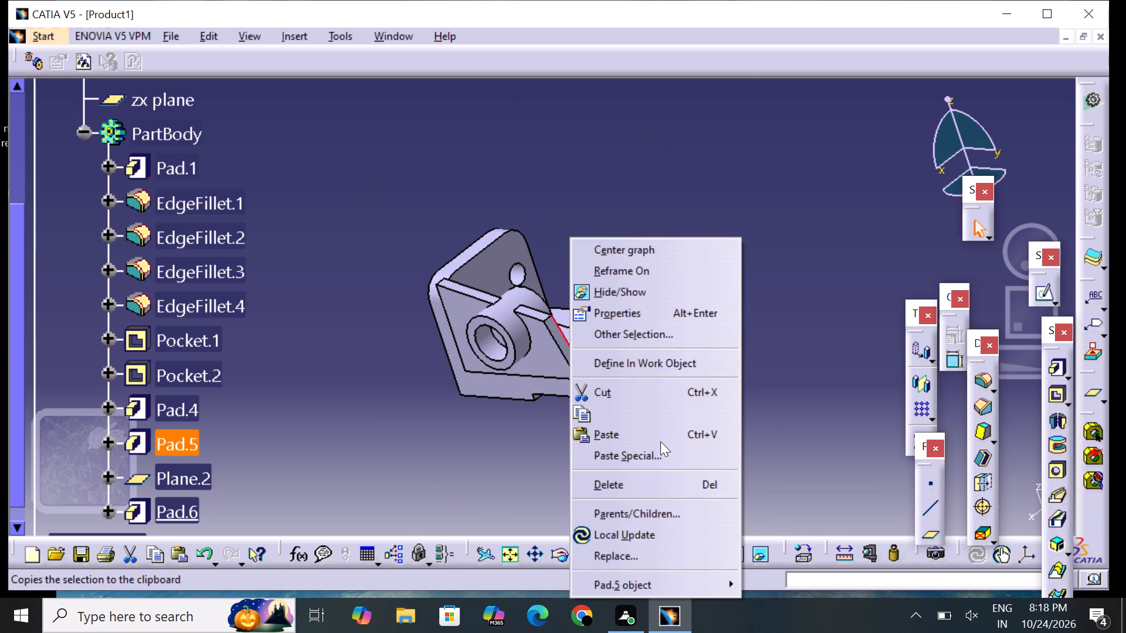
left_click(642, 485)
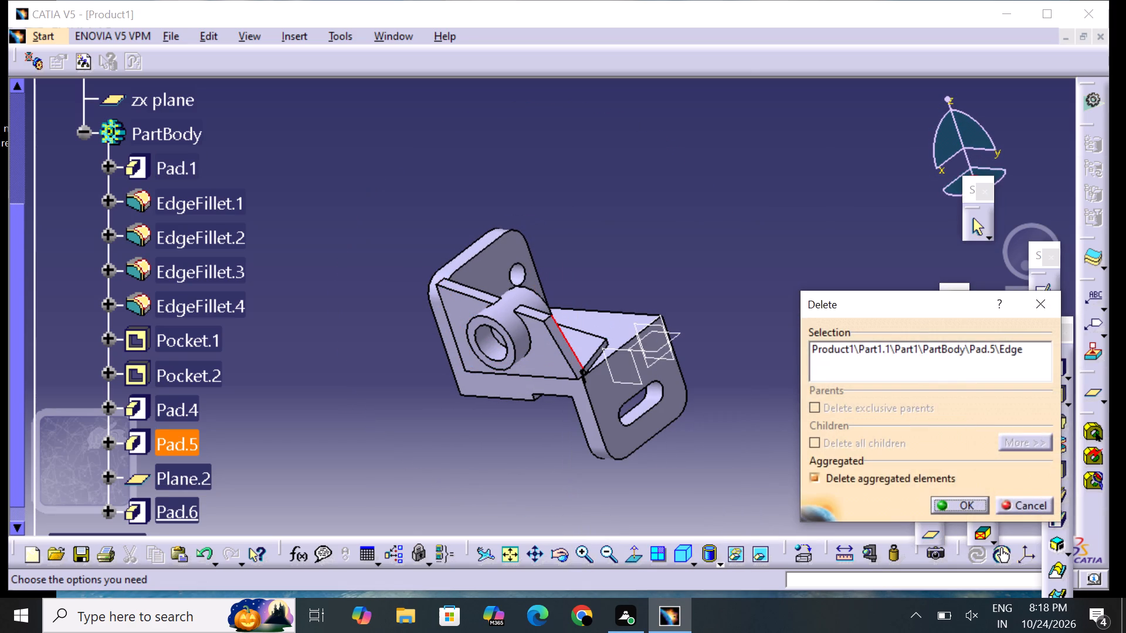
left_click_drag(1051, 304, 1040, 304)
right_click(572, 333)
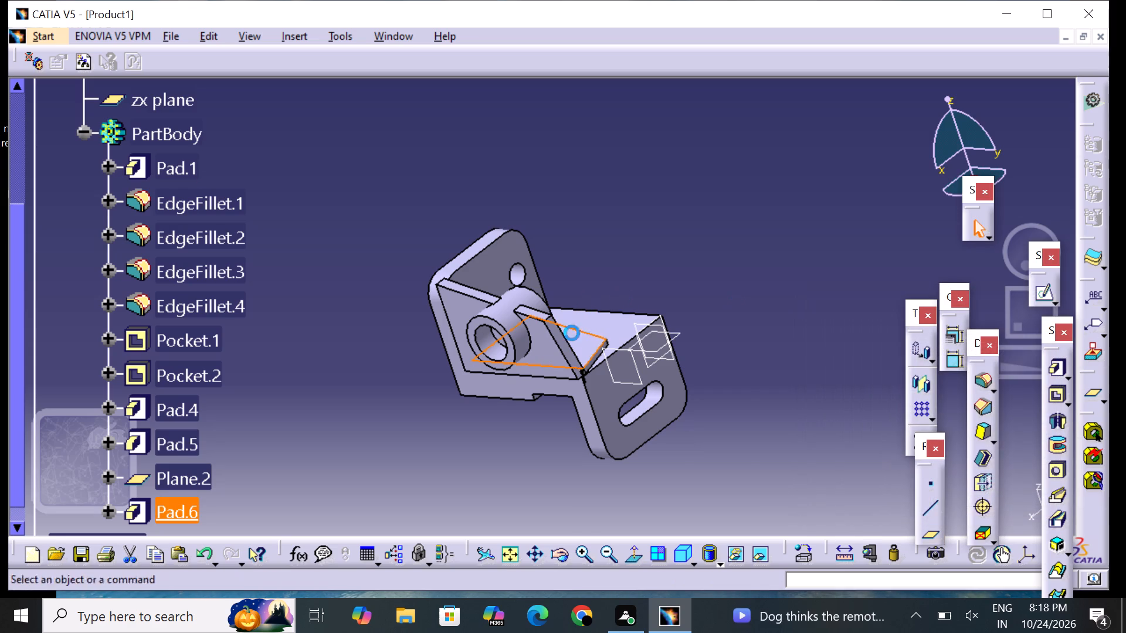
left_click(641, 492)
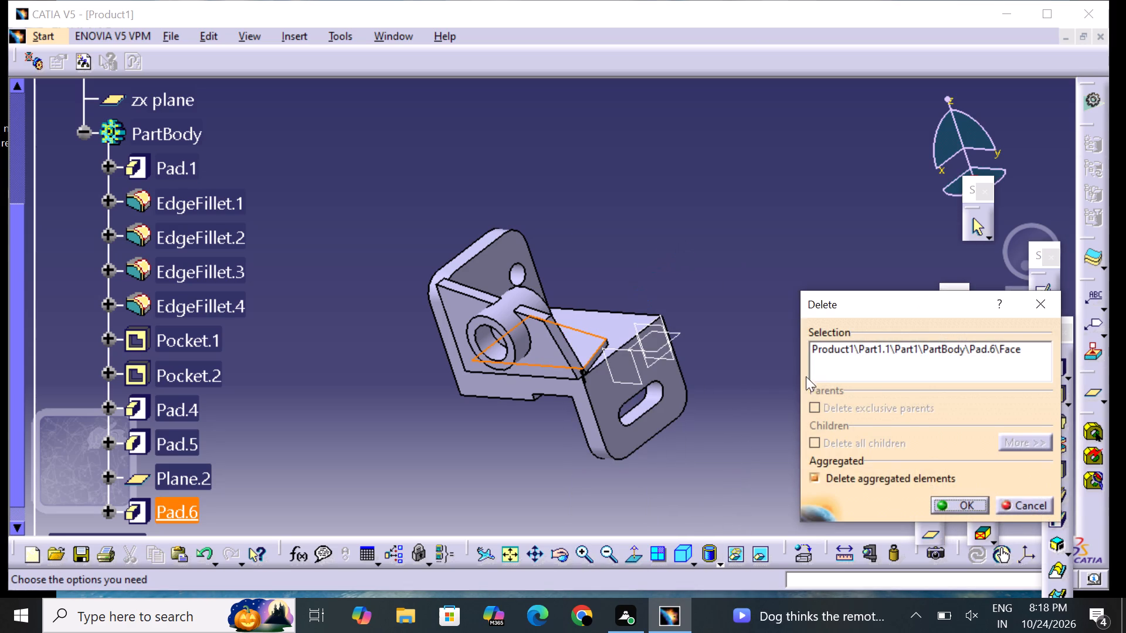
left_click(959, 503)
Copy the upright rib around the boss and paste it onto the plane offset from yz.
middle_click_drag(738, 259, 782, 243)
right_click_drag(739, 258, 767, 260)
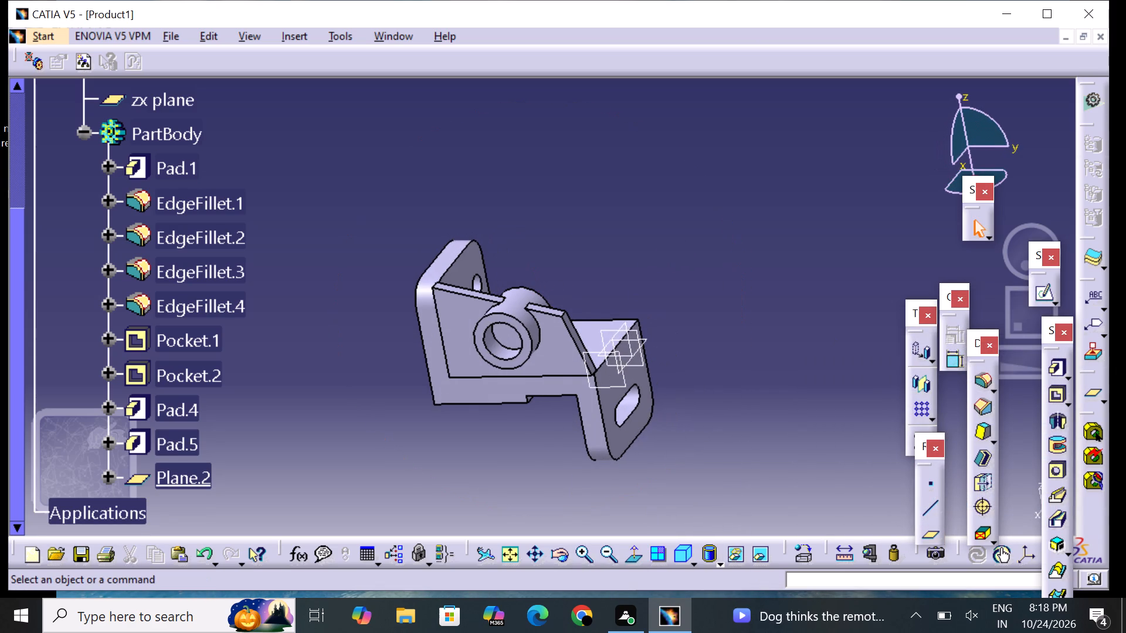
right_click(561, 344)
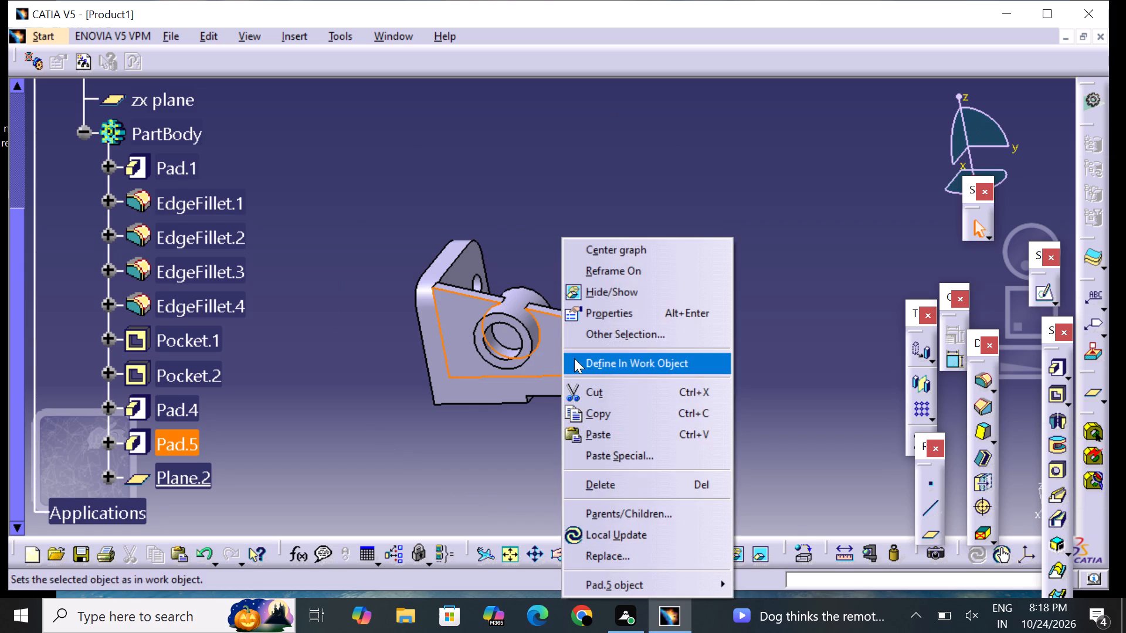
left_click(614, 417)
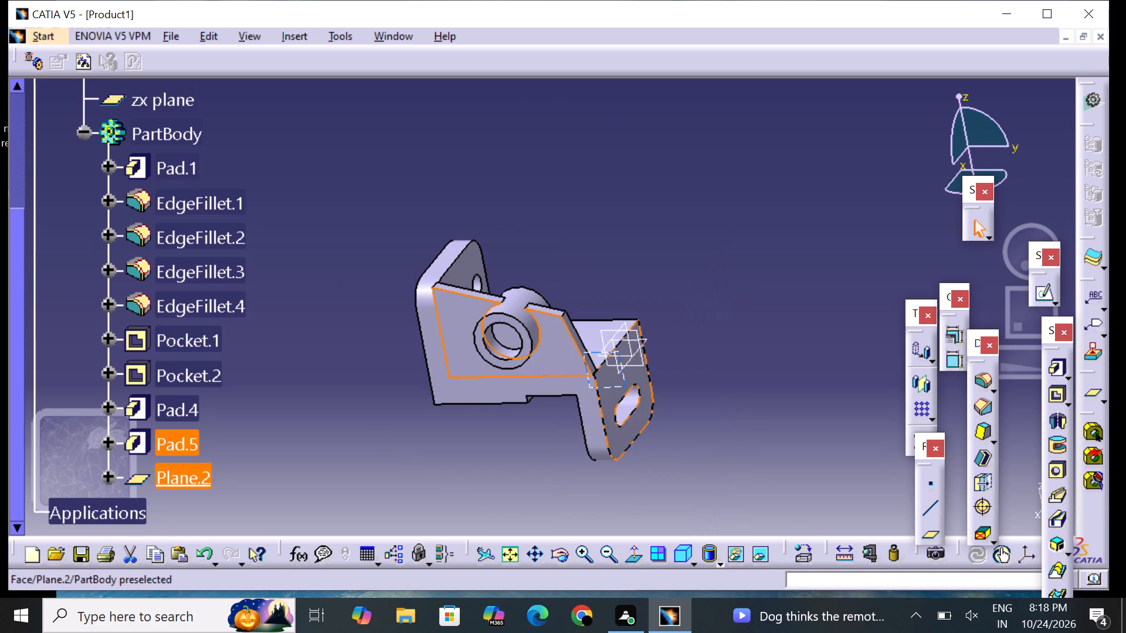
left_click(621, 371)
right_click(621, 371)
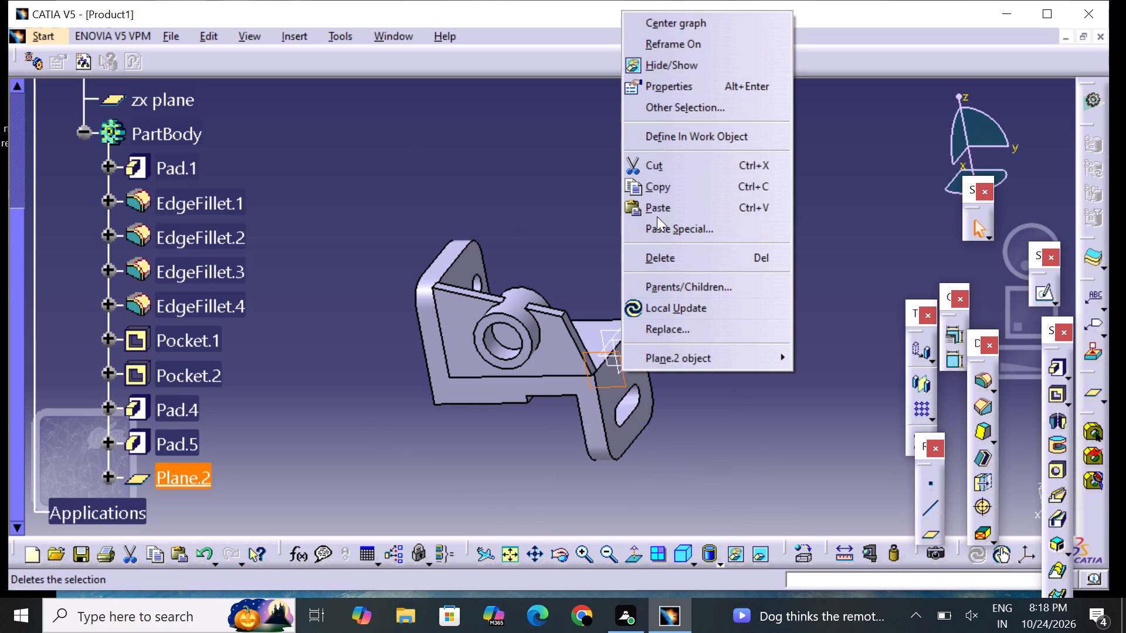
left_click(659, 212)
left_click(693, 264)
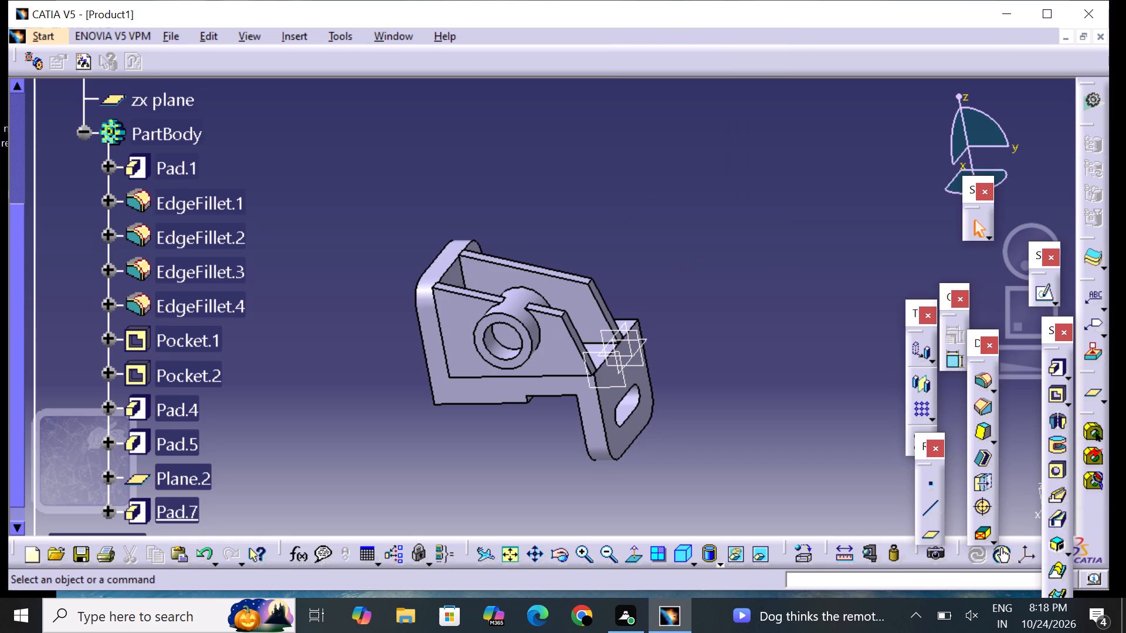
Copy the hollow boss and paste it onto the offset plane, so it passes through the copied rib.
right_click(533, 339)
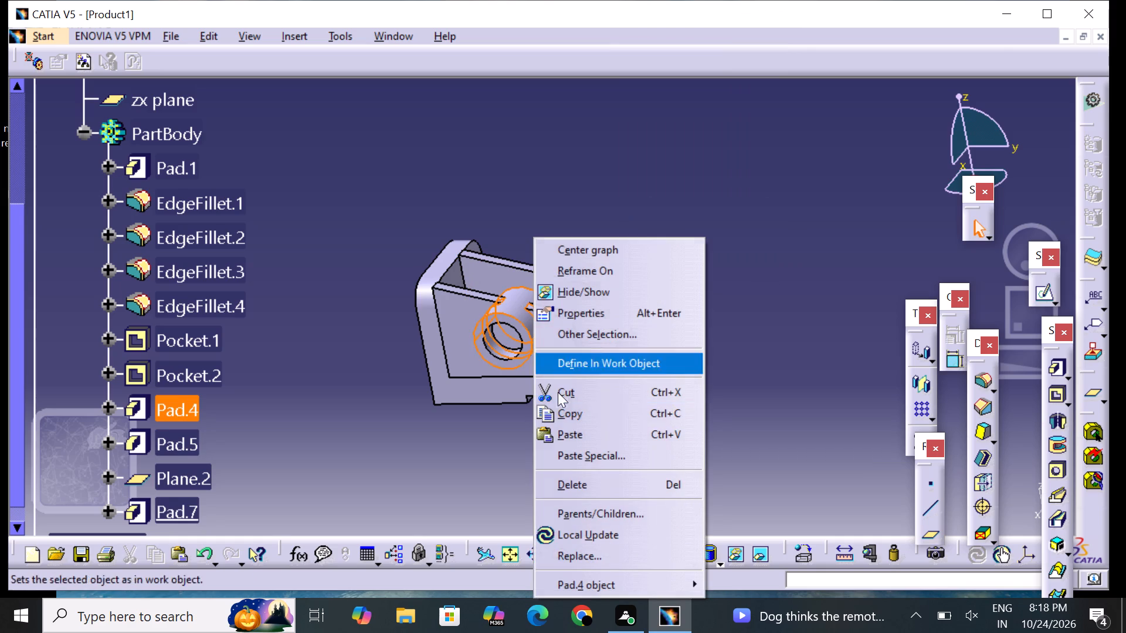
left_click(572, 416)
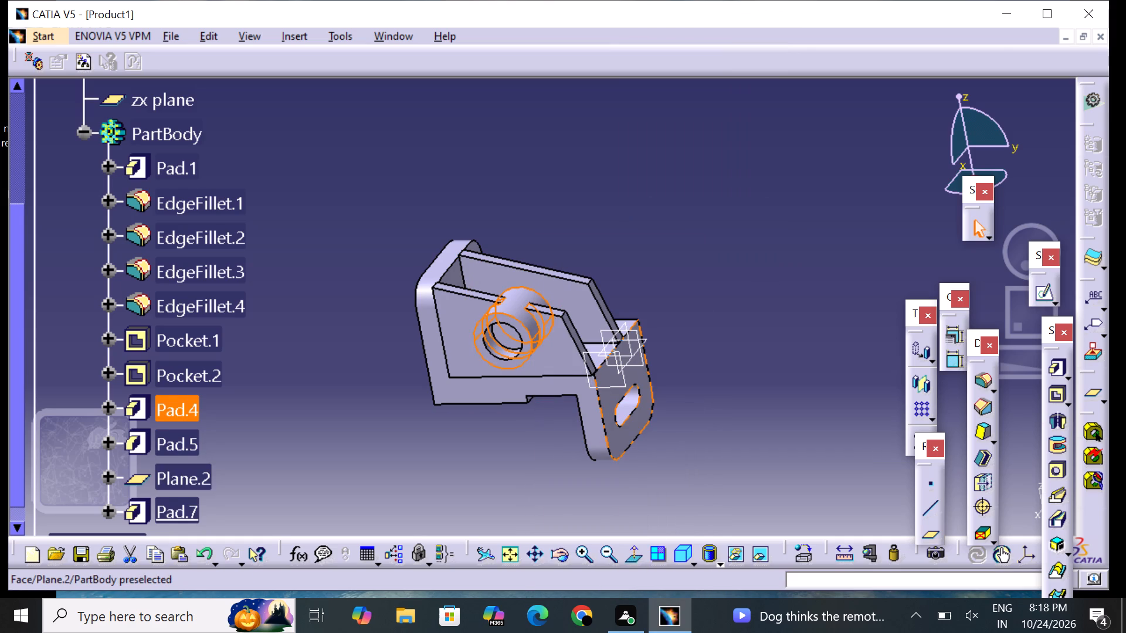
left_click(624, 375)
right_click(624, 375)
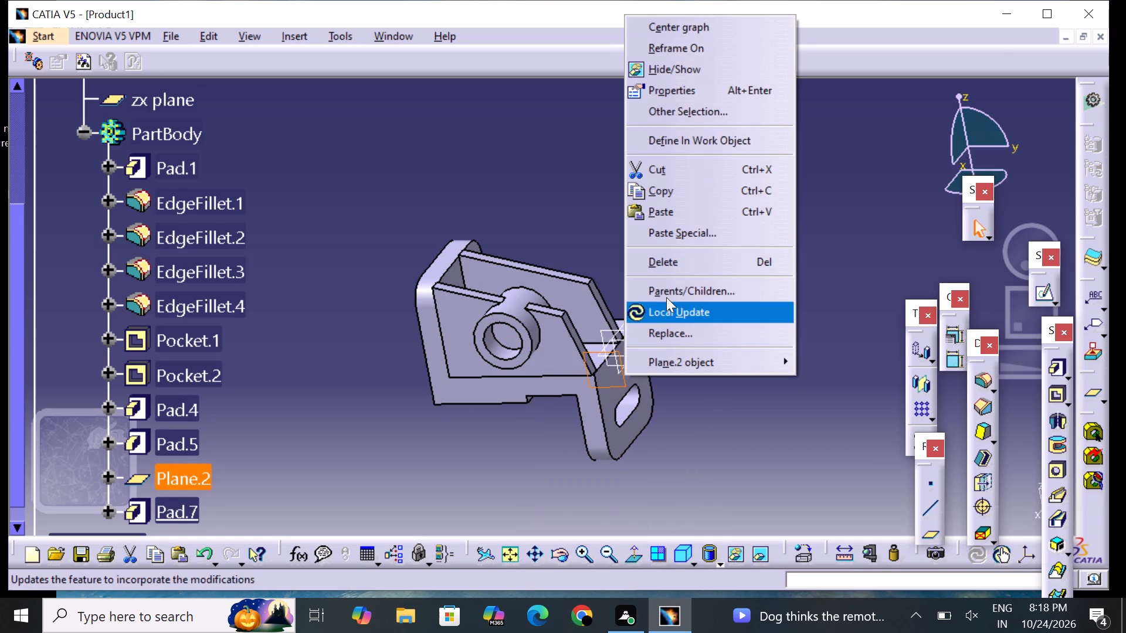
left_click(676, 216)
left_click(681, 257)
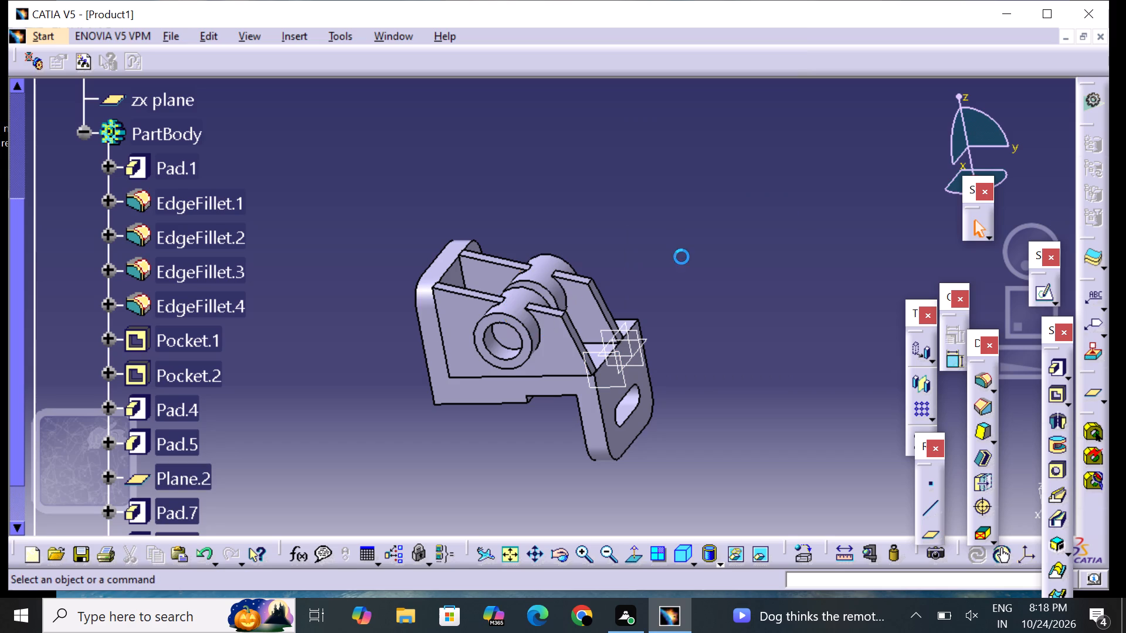
Delete the original hollow boss near the bracket's side edge, including its aggregated elements.
right_click(524, 326)
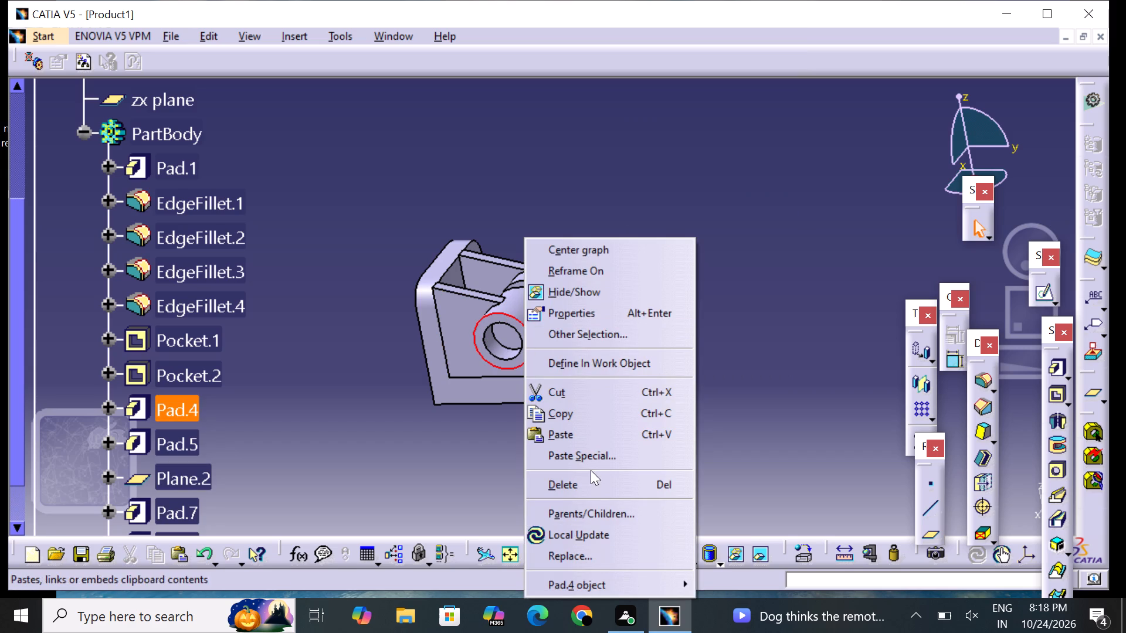
left_click(592, 483)
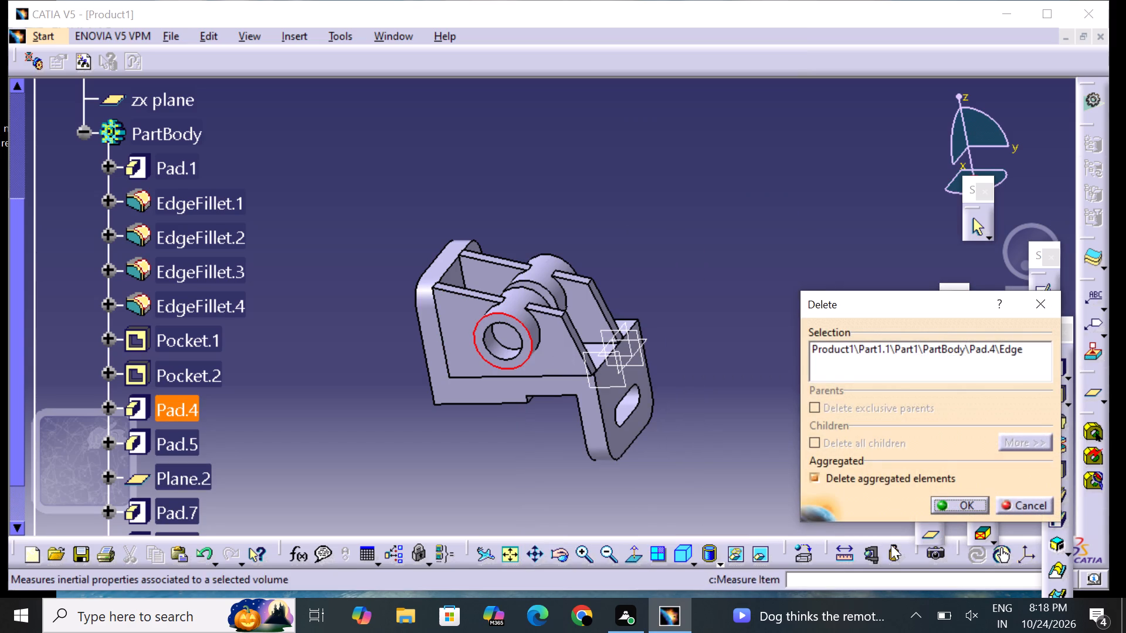
left_click(962, 504)
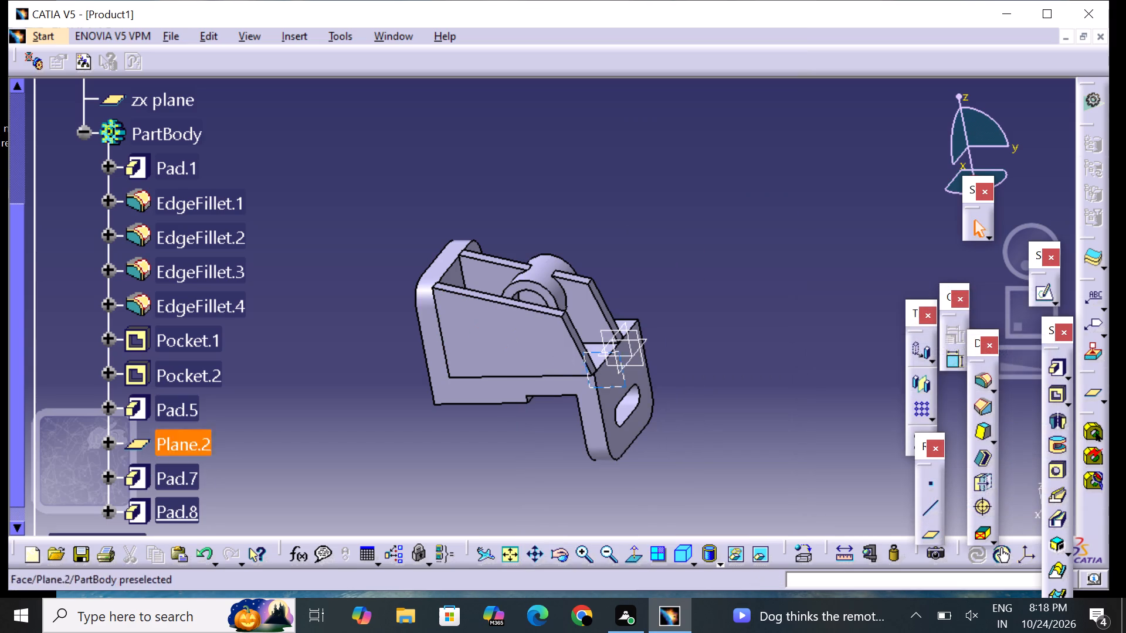
Delete the original rib along the bracket's side edge, including its aggregated elements.
right_click(527, 334)
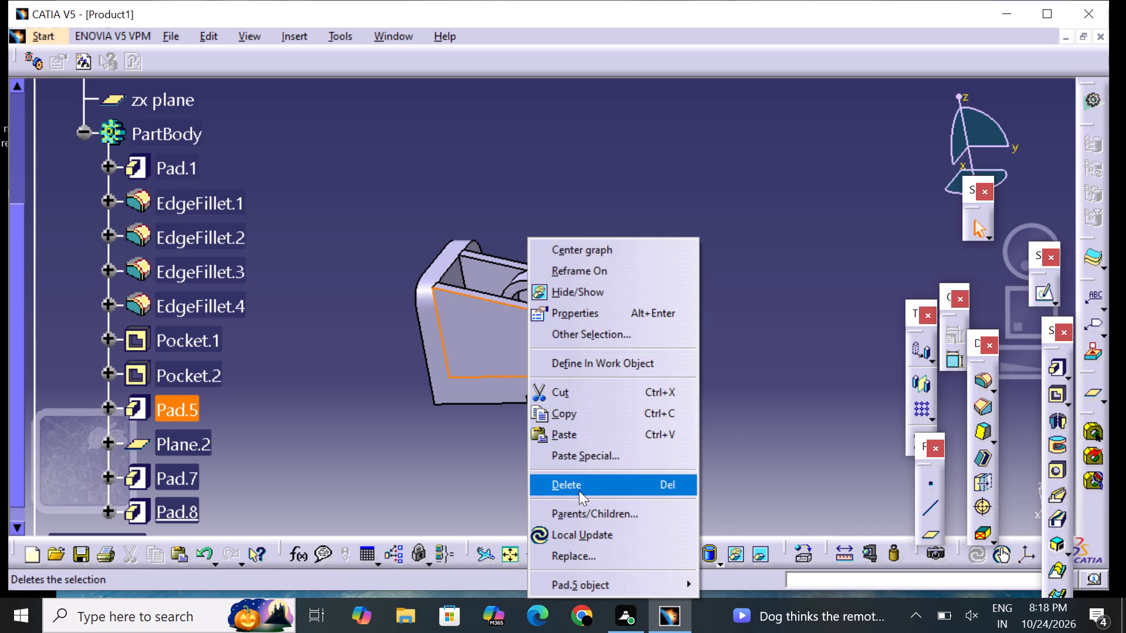
left_click(579, 491)
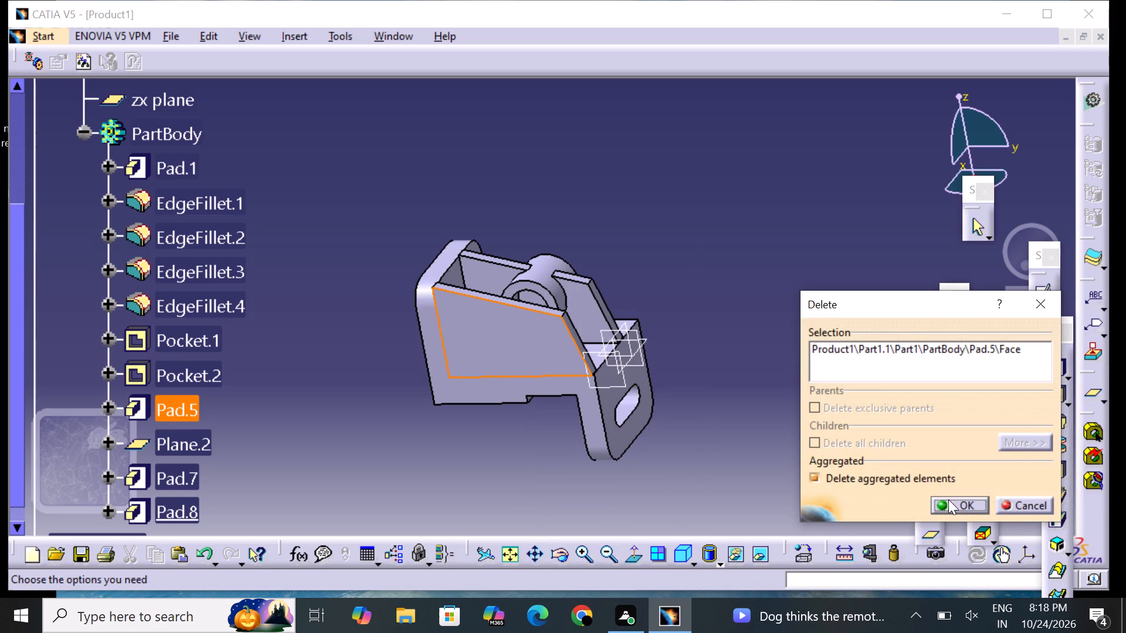
left_click(951, 502)
left_click(741, 259)
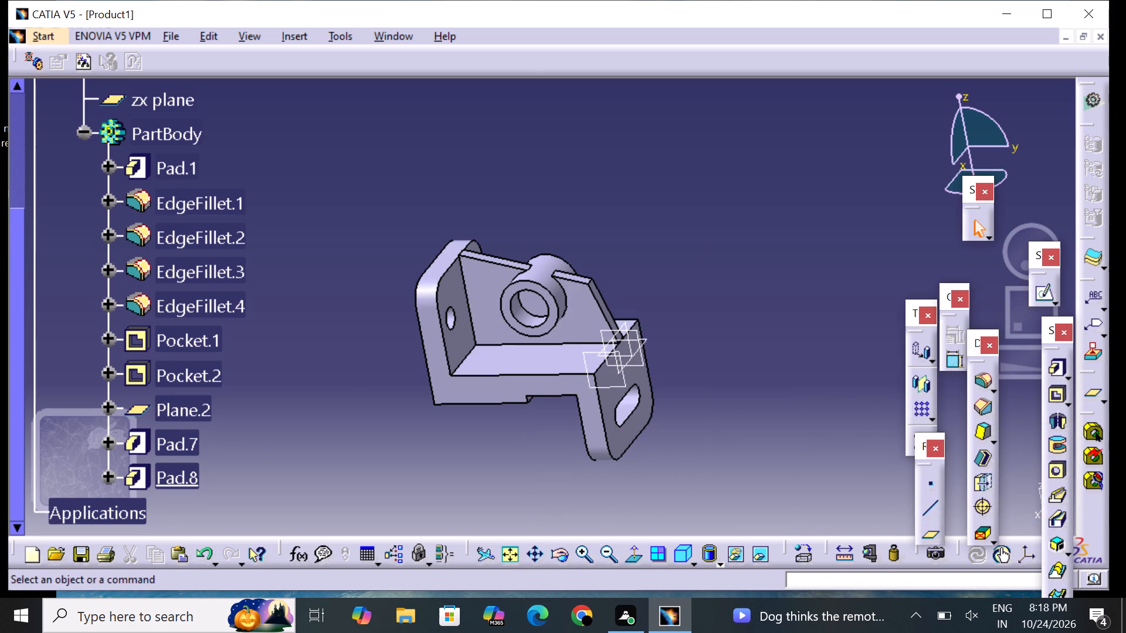
Examine the placement of the copied boss and rib across the bracket's width from several sides.
middle_click_drag(706, 237, 592, 336)
right_click_drag(706, 237, 592, 336)
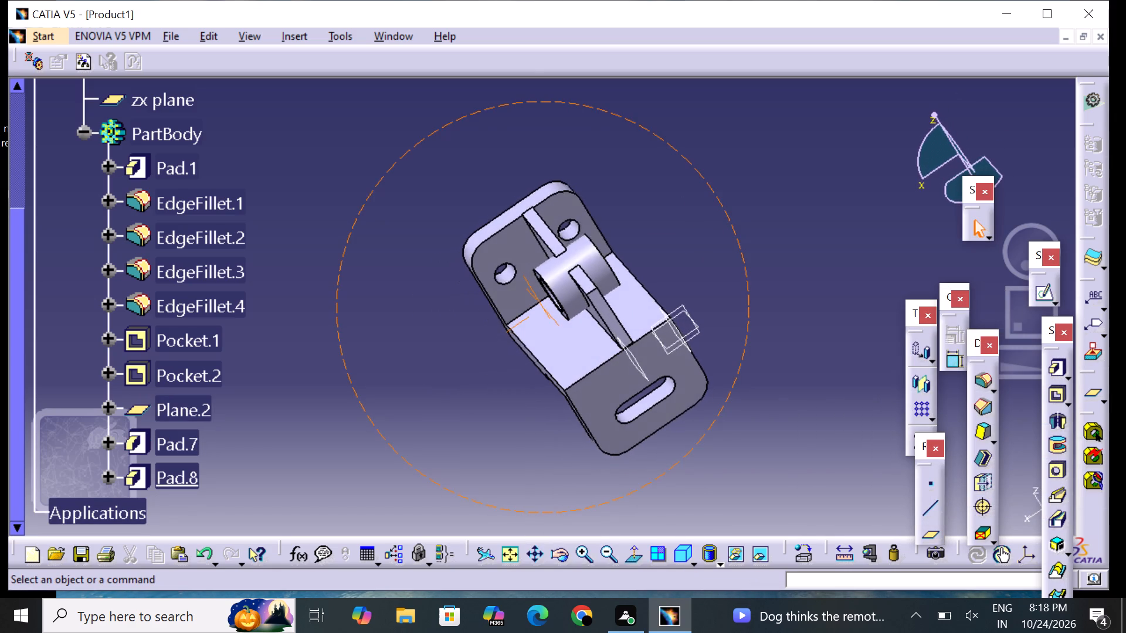
middle_click_drag(592, 336, 562, 343)
right_click_drag(592, 336, 562, 343)
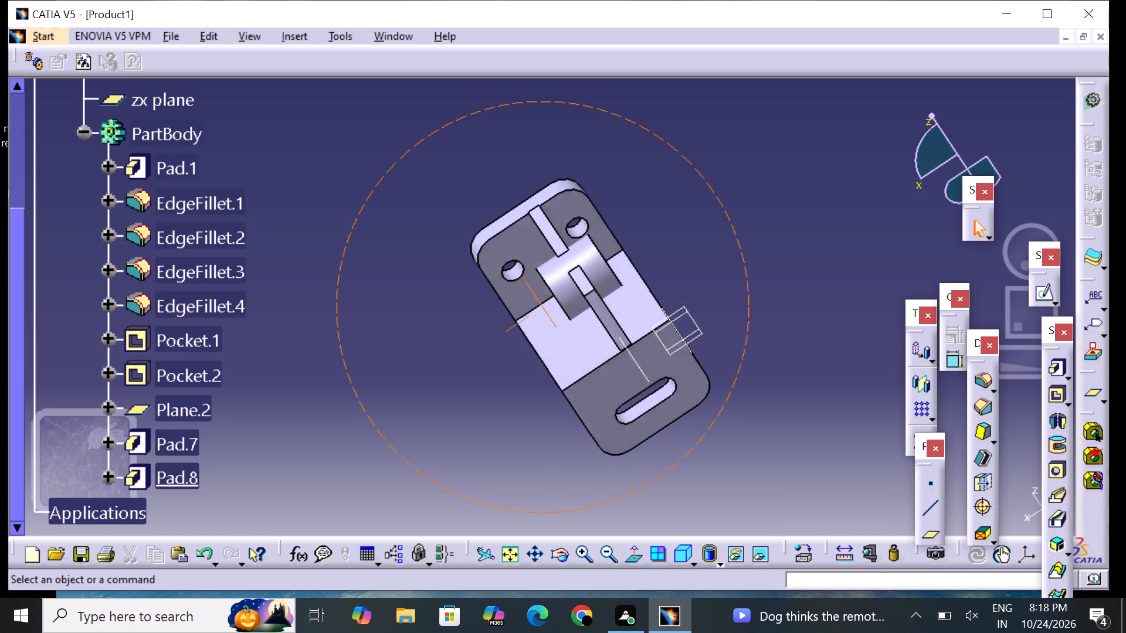
middle_click_drag(562, 343, 599, 254)
right_click_drag(562, 343, 599, 254)
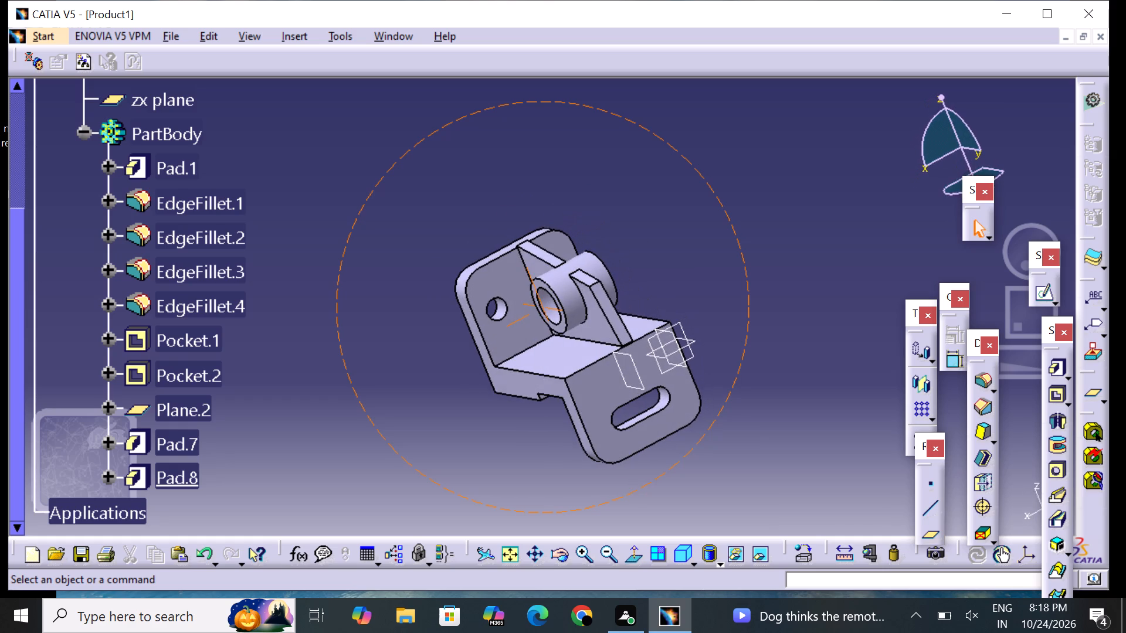
middle_click_drag(599, 254, 602, 254)
right_click_drag(599, 254, 602, 254)
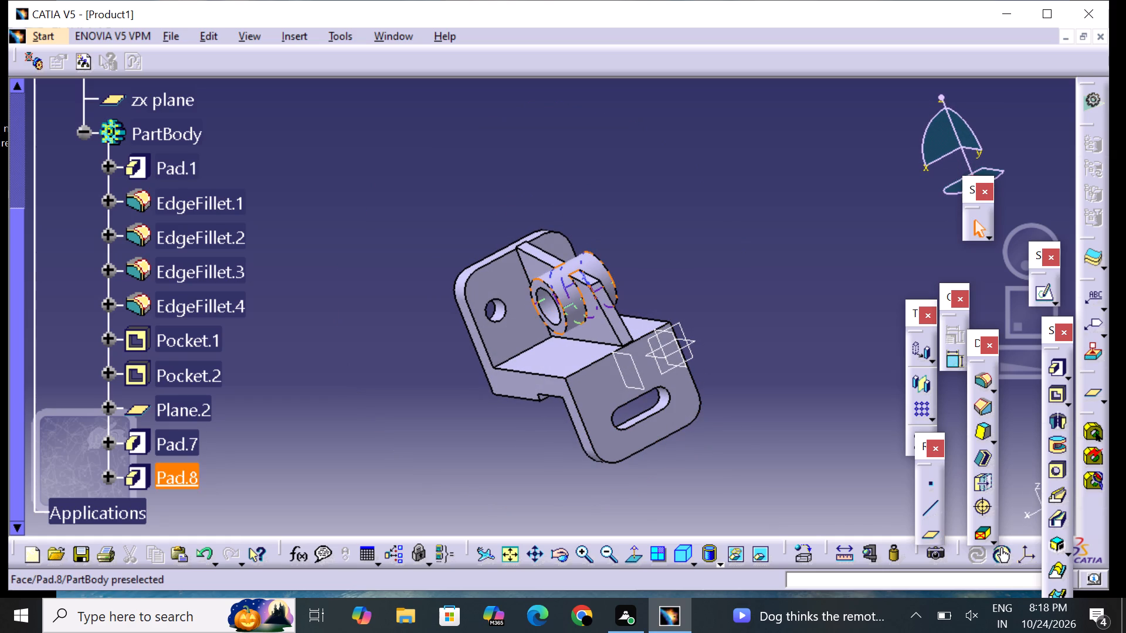
Open the copied boss's pad definition to check its settings and close it without changes.
double_click(567, 269)
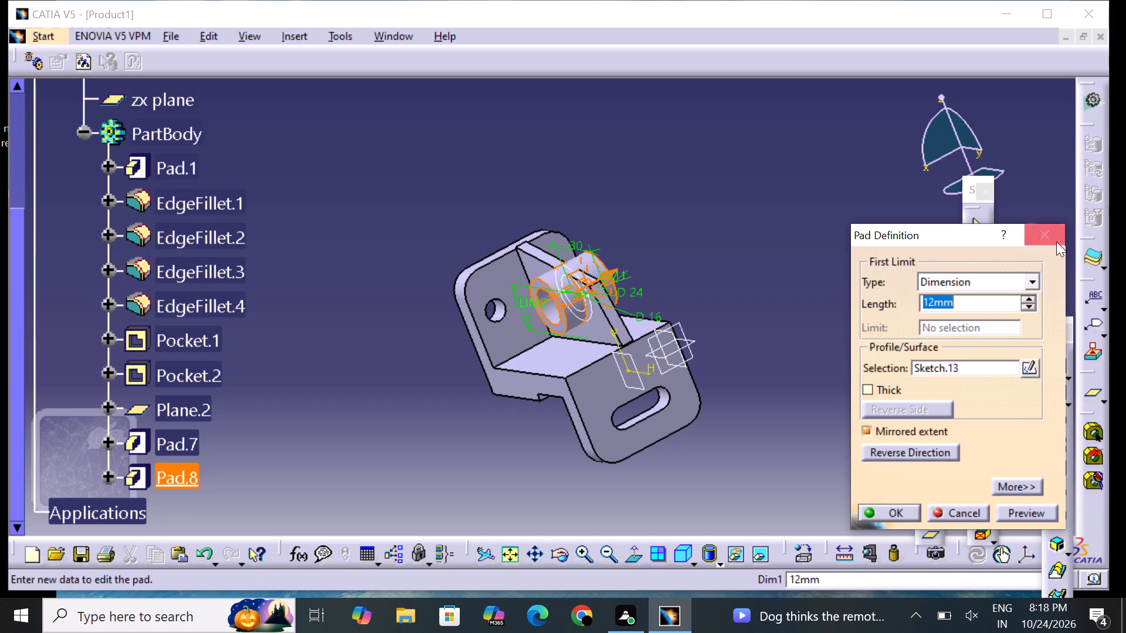
left_click_drag(1049, 240, 1044, 245)
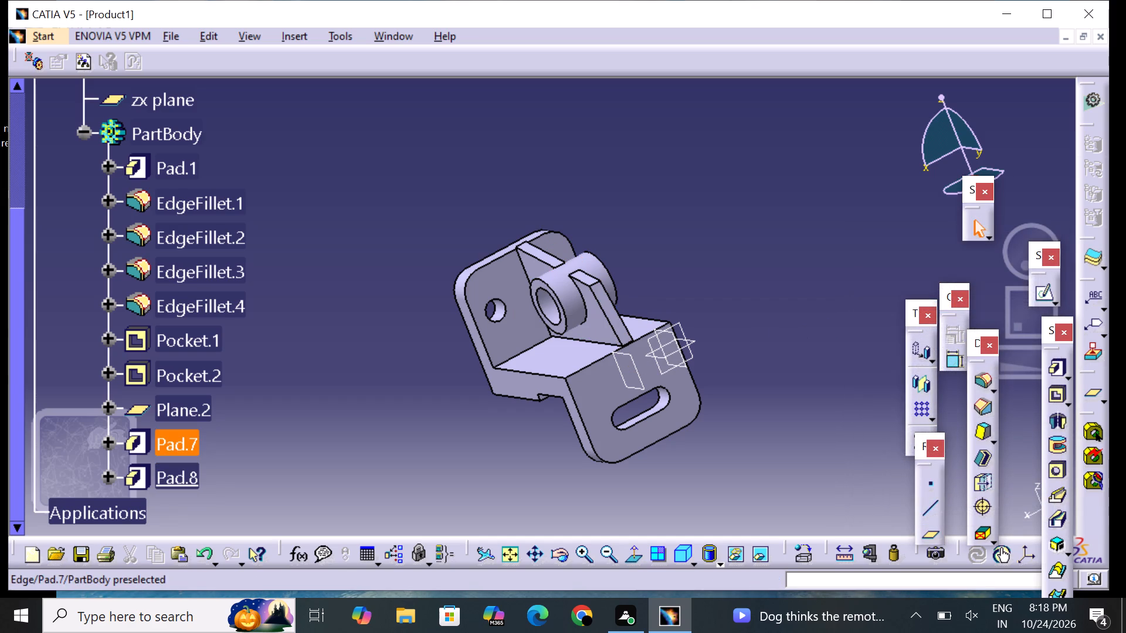
Examine the bracket with its copied boss and rib from the front, side and above.
middle_click_drag(573, 224, 669, 179)
right_click_drag(575, 225, 550, 304)
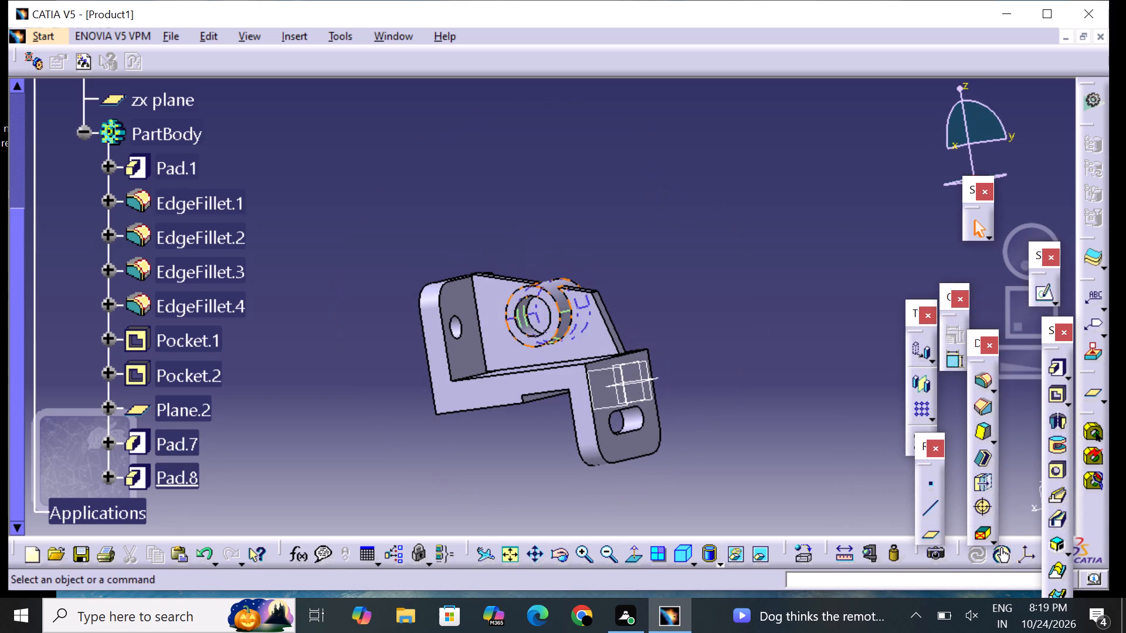
right_click_drag(550, 304, 540, 310)
middle_click_drag(554, 270, 531, 382)
right_click_drag(555, 270, 531, 383)
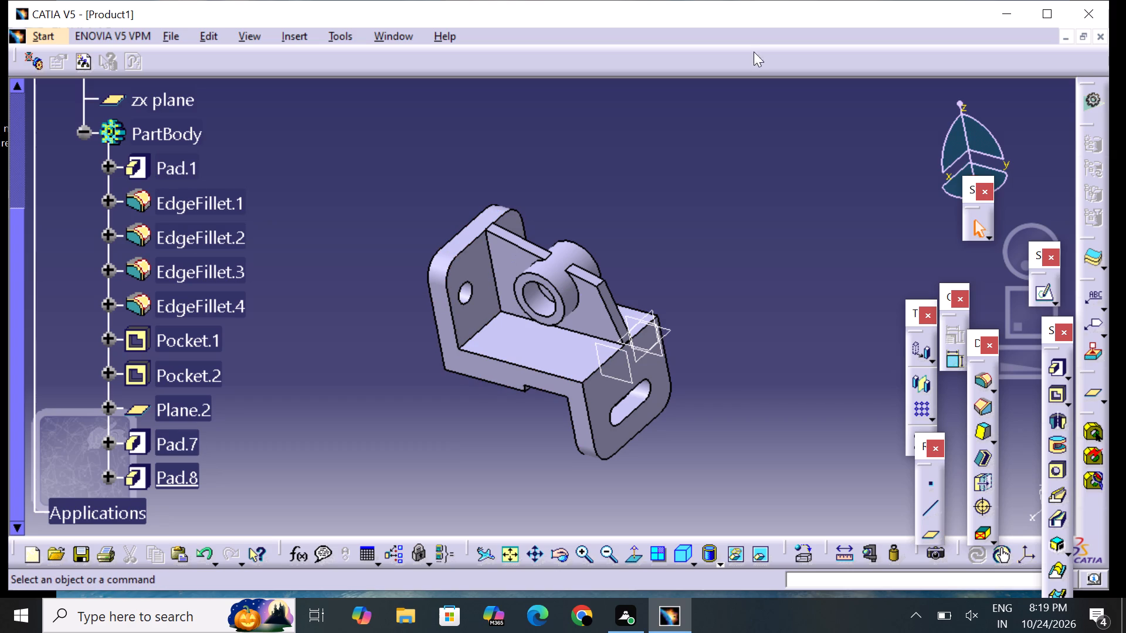
middle_click_drag(579, 148, 654, 154)
right_click_drag(579, 148, 654, 154)
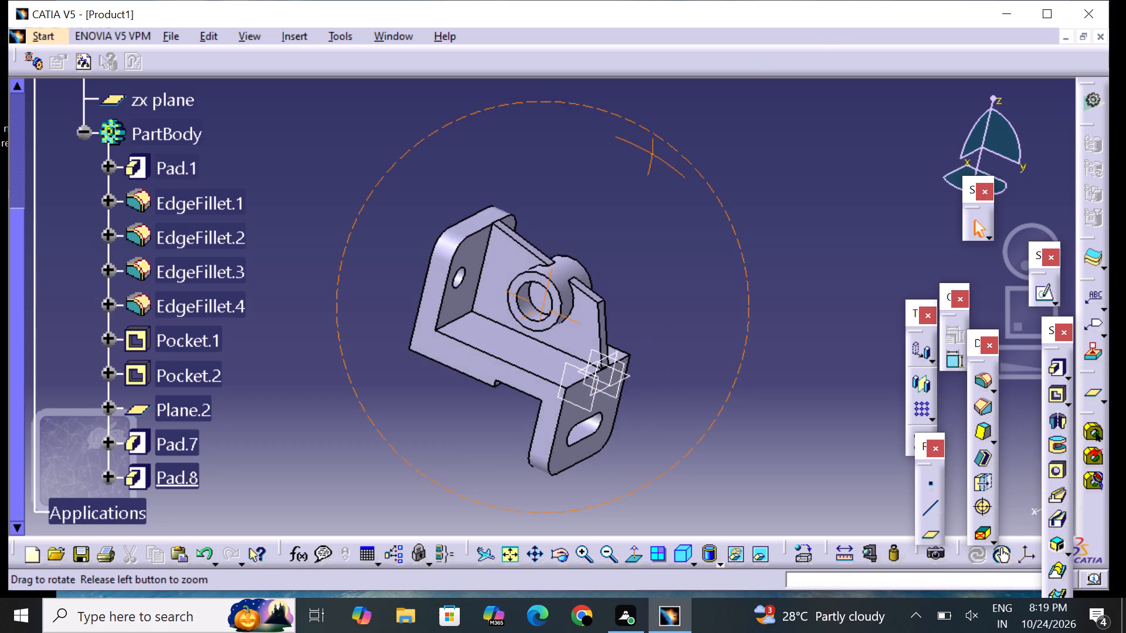
middle_click_drag(654, 154, 506, 229)
right_click_drag(654, 154, 506, 230)
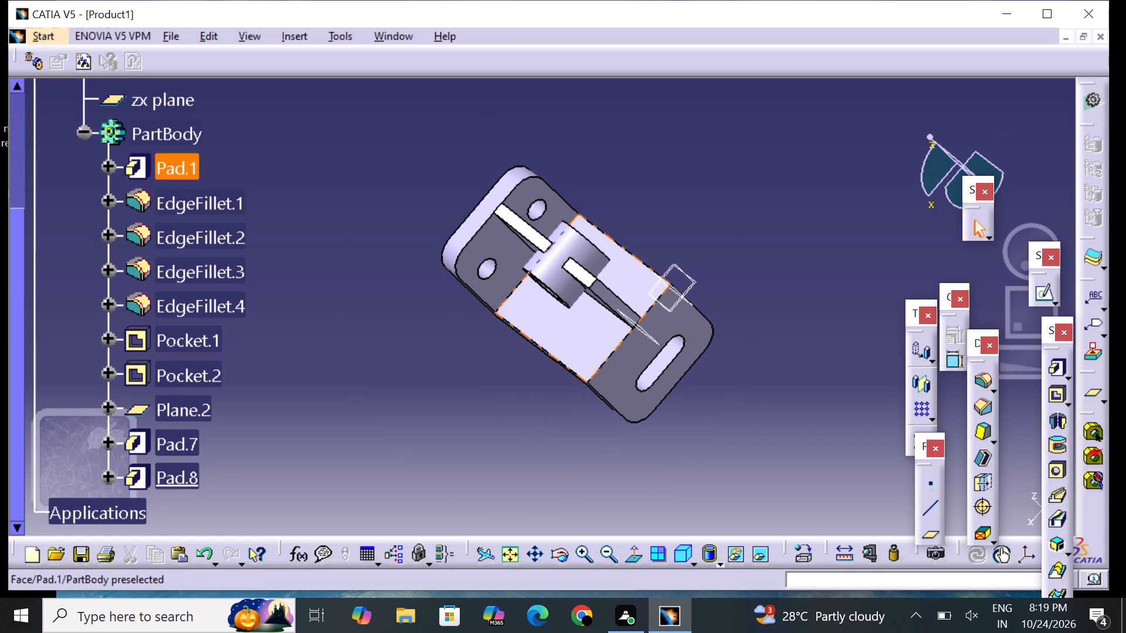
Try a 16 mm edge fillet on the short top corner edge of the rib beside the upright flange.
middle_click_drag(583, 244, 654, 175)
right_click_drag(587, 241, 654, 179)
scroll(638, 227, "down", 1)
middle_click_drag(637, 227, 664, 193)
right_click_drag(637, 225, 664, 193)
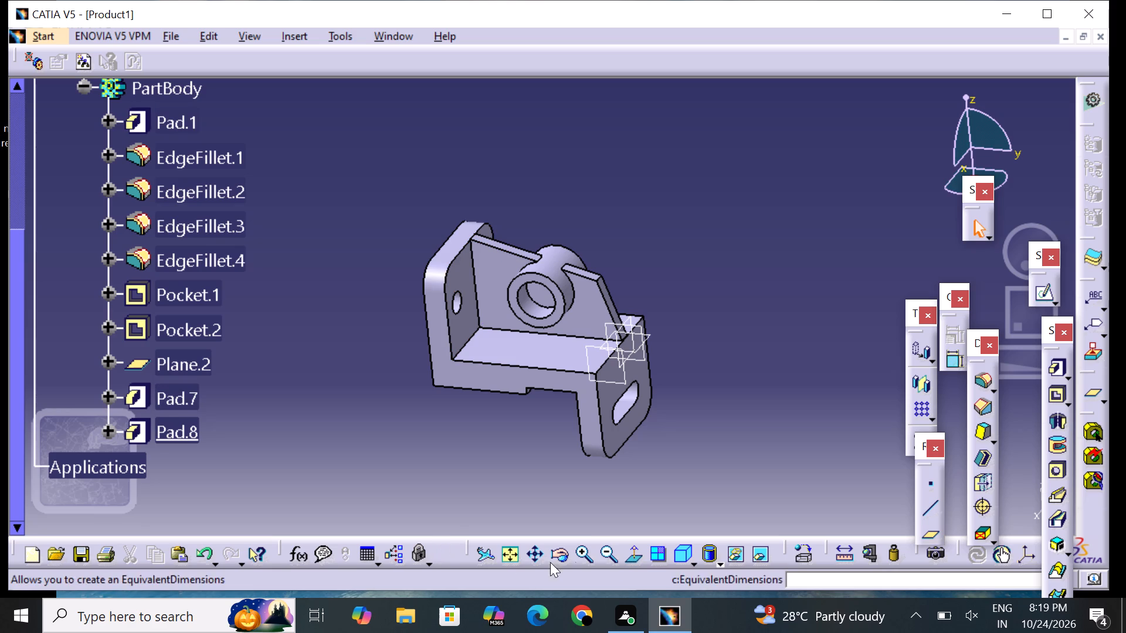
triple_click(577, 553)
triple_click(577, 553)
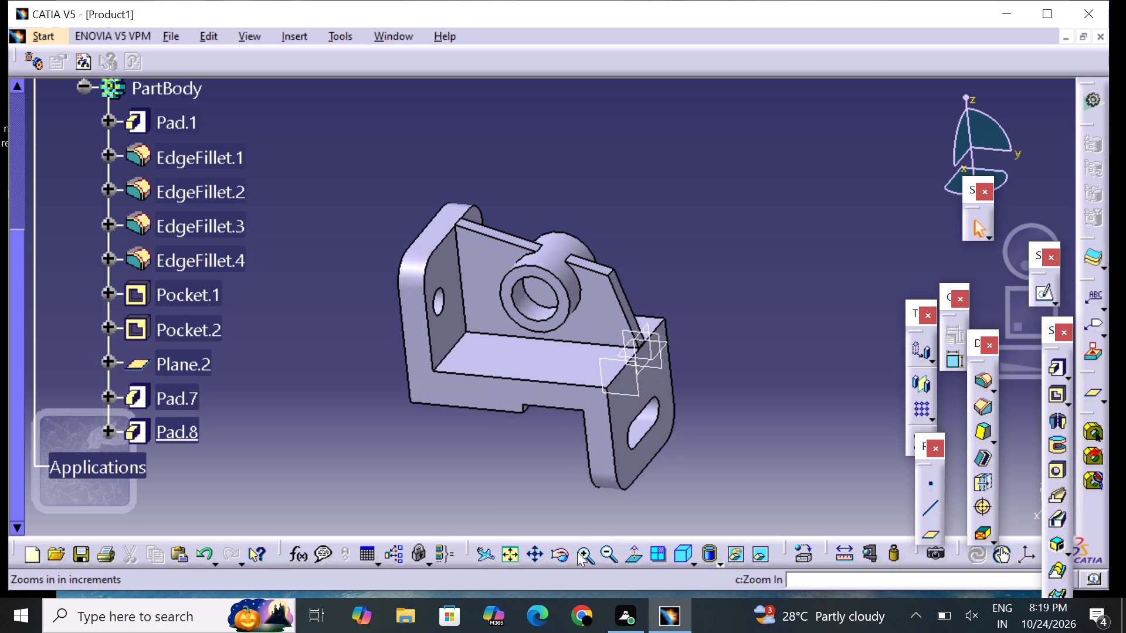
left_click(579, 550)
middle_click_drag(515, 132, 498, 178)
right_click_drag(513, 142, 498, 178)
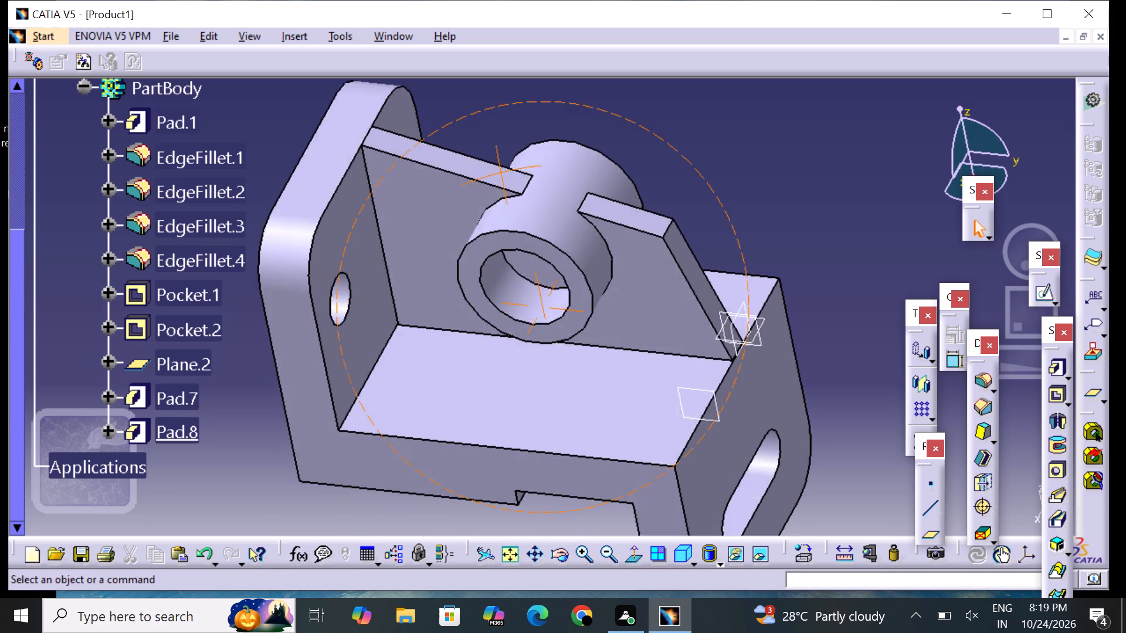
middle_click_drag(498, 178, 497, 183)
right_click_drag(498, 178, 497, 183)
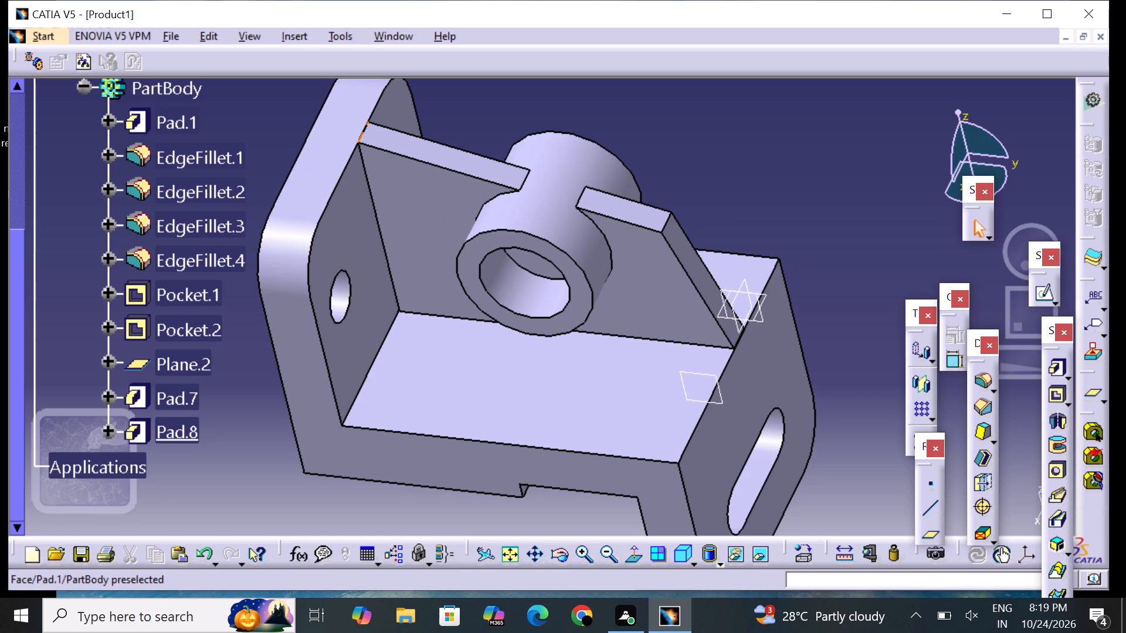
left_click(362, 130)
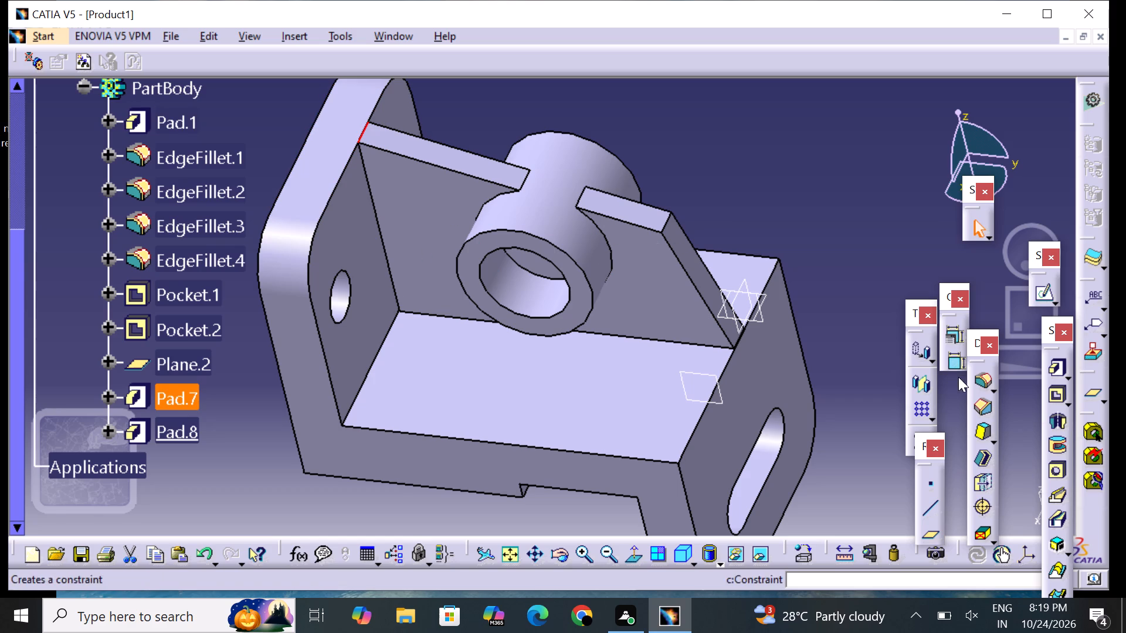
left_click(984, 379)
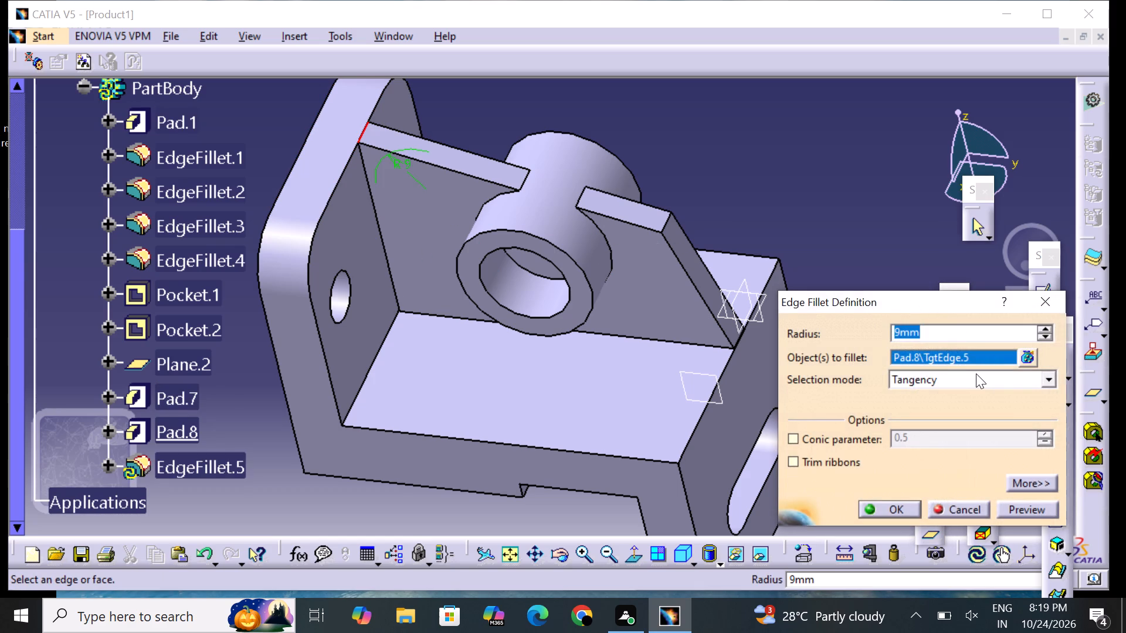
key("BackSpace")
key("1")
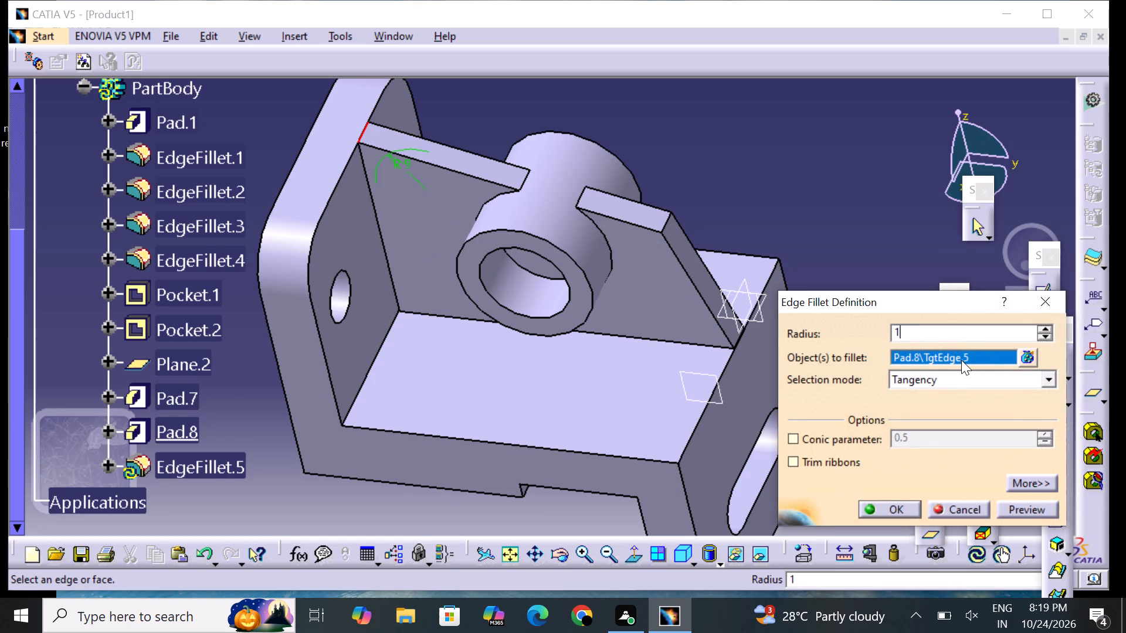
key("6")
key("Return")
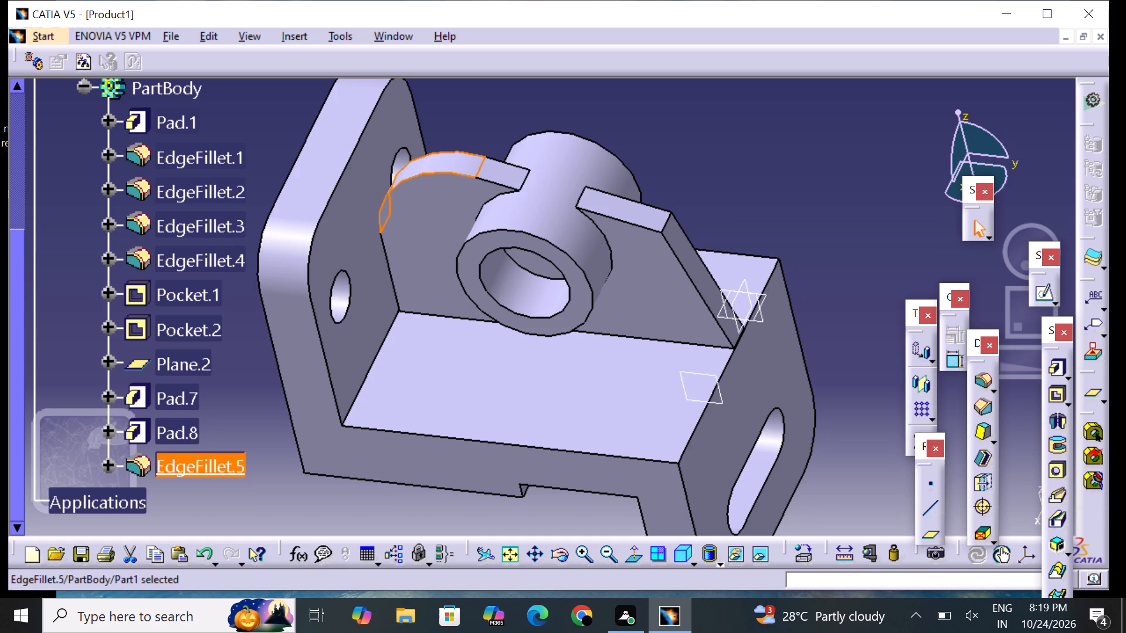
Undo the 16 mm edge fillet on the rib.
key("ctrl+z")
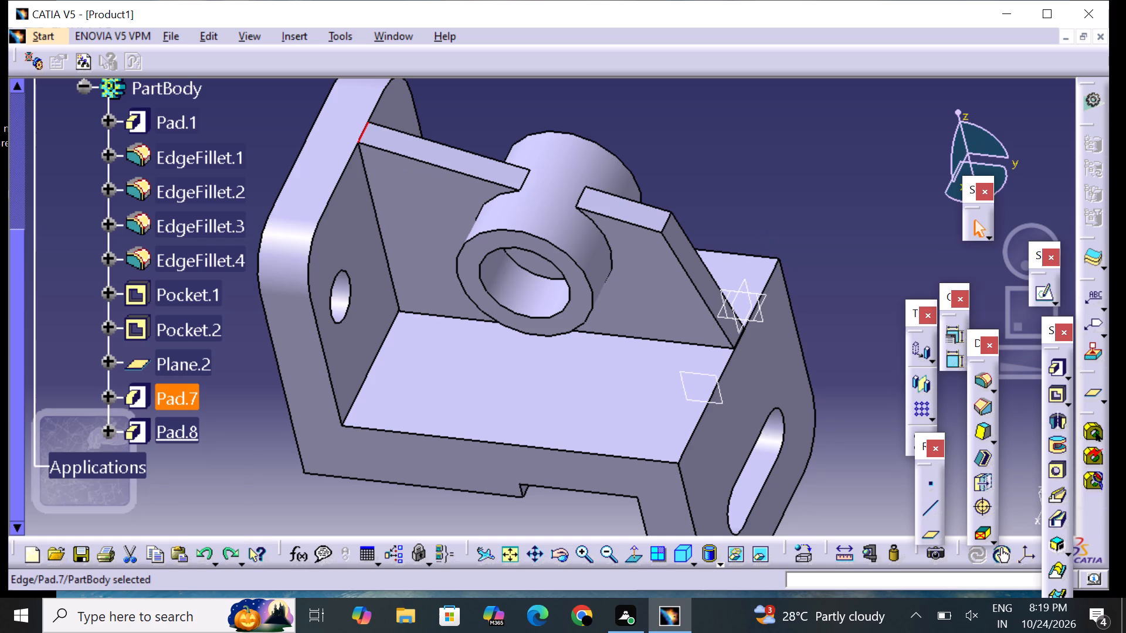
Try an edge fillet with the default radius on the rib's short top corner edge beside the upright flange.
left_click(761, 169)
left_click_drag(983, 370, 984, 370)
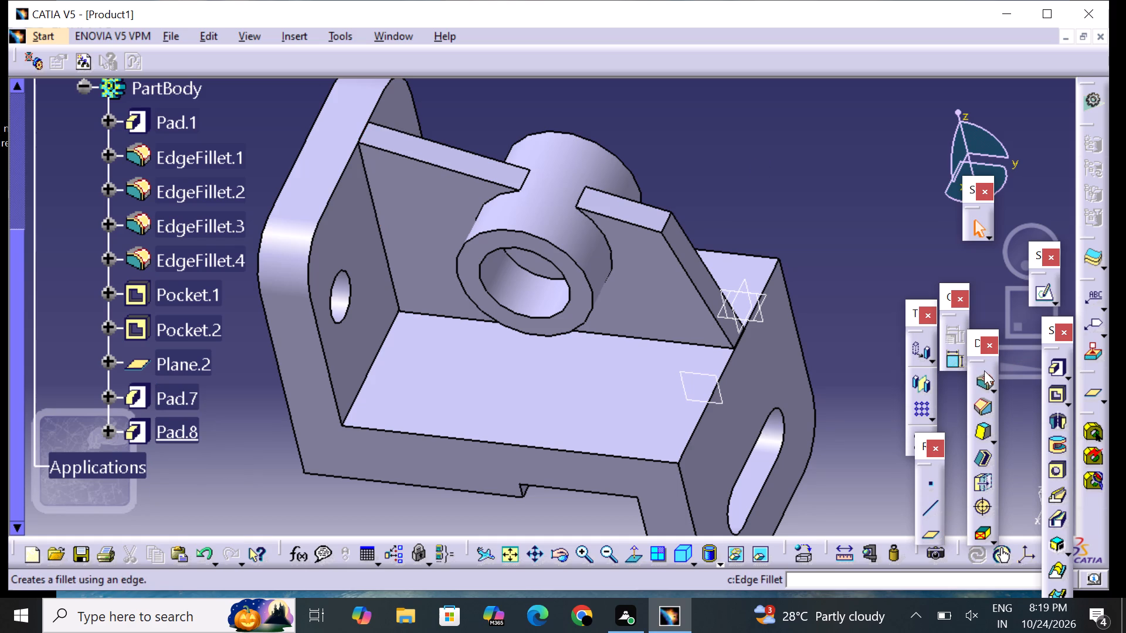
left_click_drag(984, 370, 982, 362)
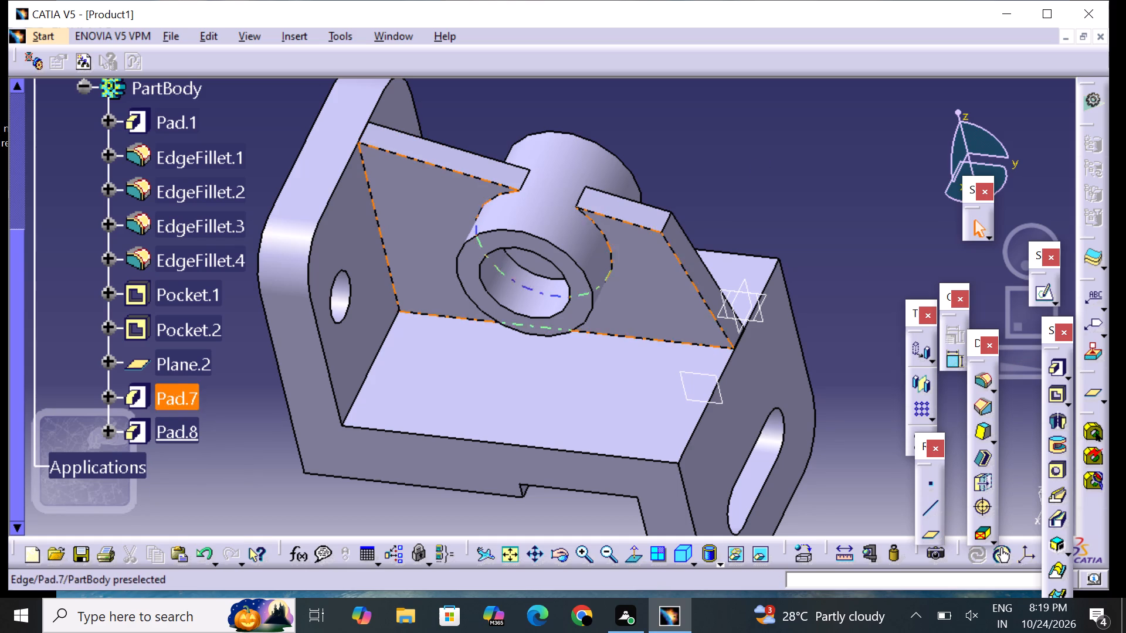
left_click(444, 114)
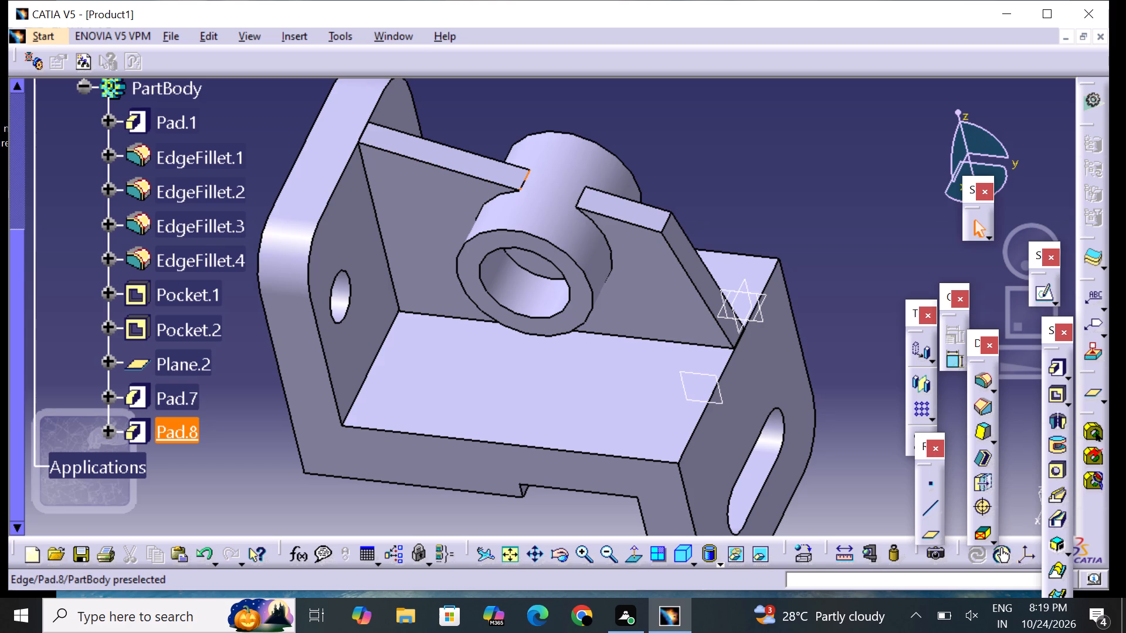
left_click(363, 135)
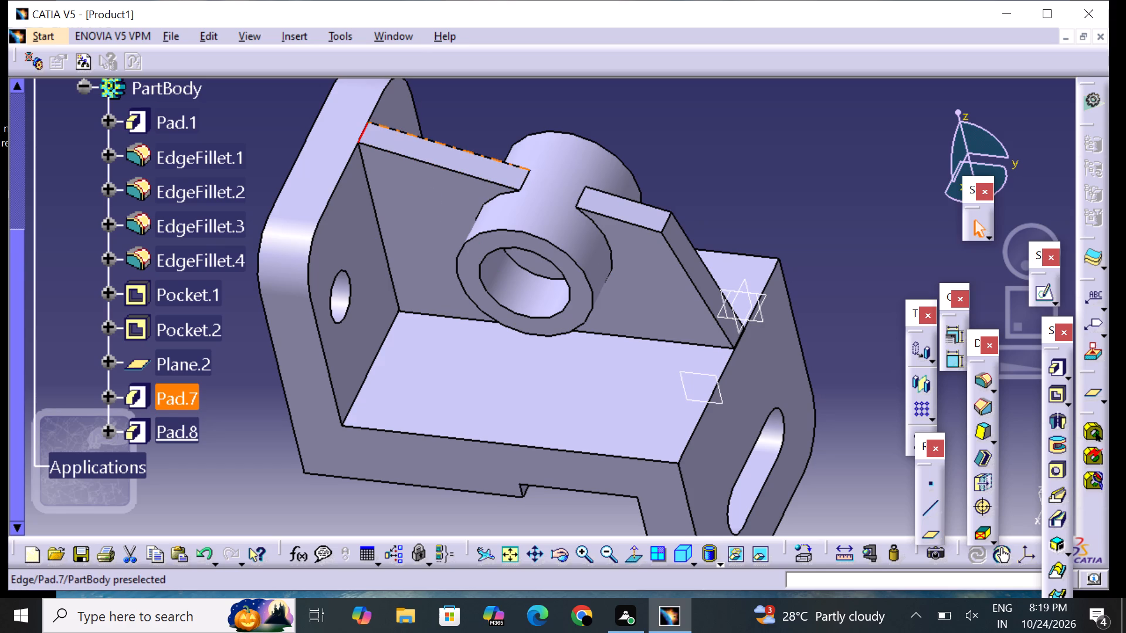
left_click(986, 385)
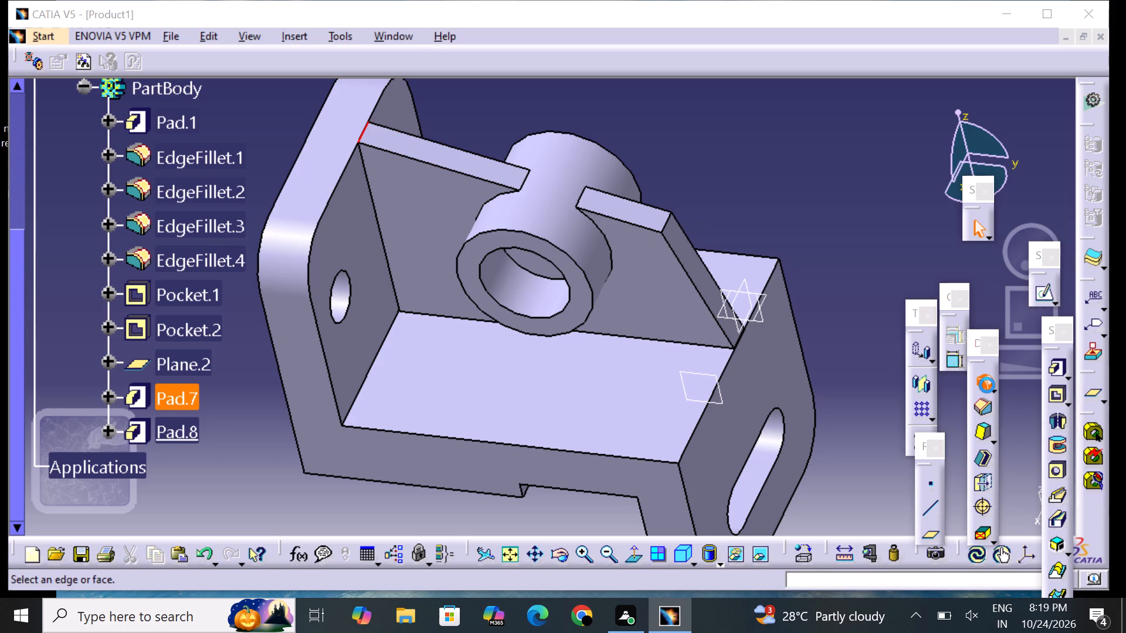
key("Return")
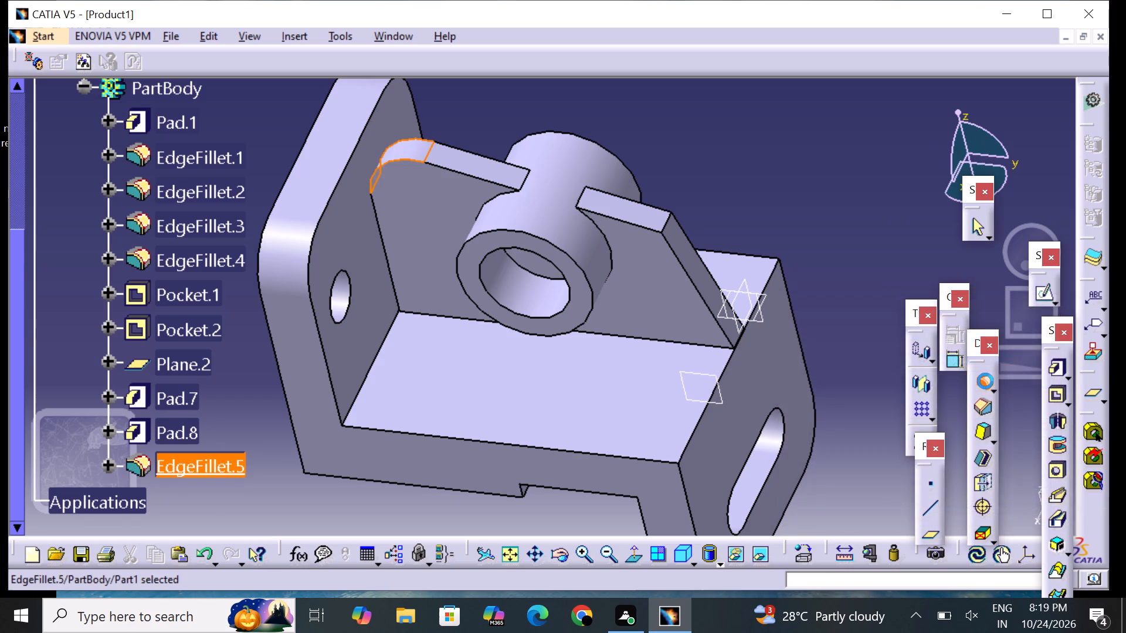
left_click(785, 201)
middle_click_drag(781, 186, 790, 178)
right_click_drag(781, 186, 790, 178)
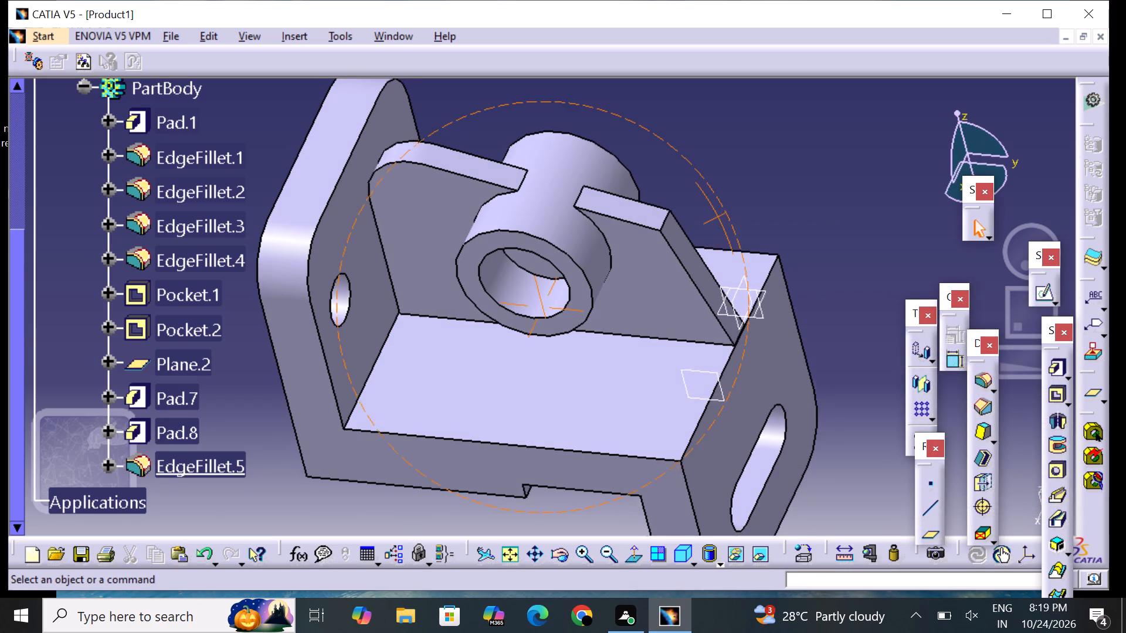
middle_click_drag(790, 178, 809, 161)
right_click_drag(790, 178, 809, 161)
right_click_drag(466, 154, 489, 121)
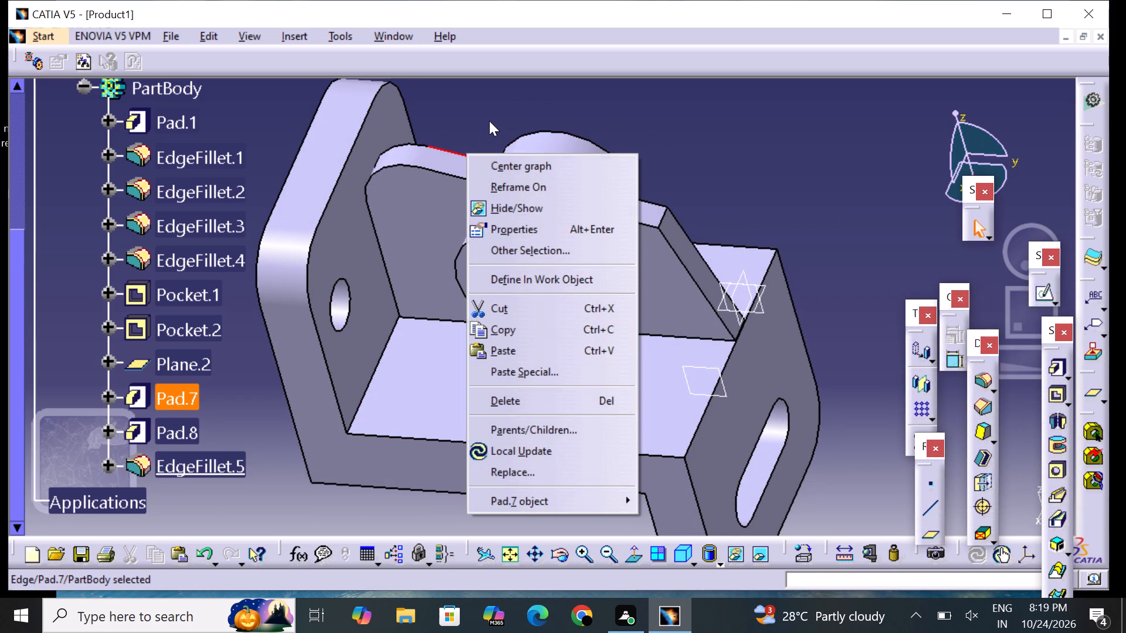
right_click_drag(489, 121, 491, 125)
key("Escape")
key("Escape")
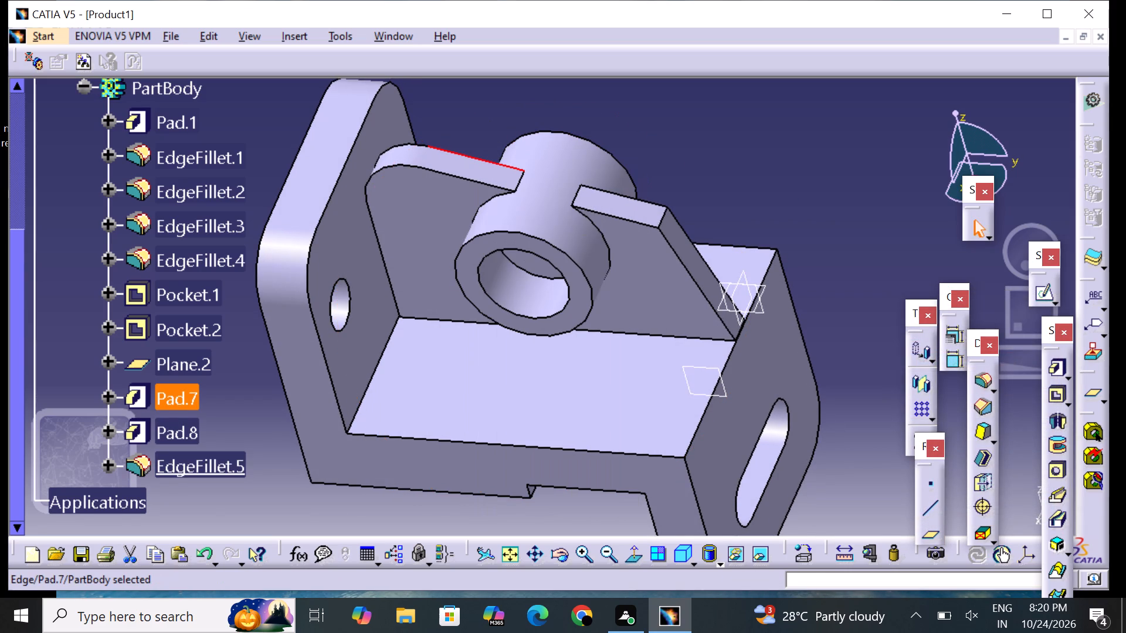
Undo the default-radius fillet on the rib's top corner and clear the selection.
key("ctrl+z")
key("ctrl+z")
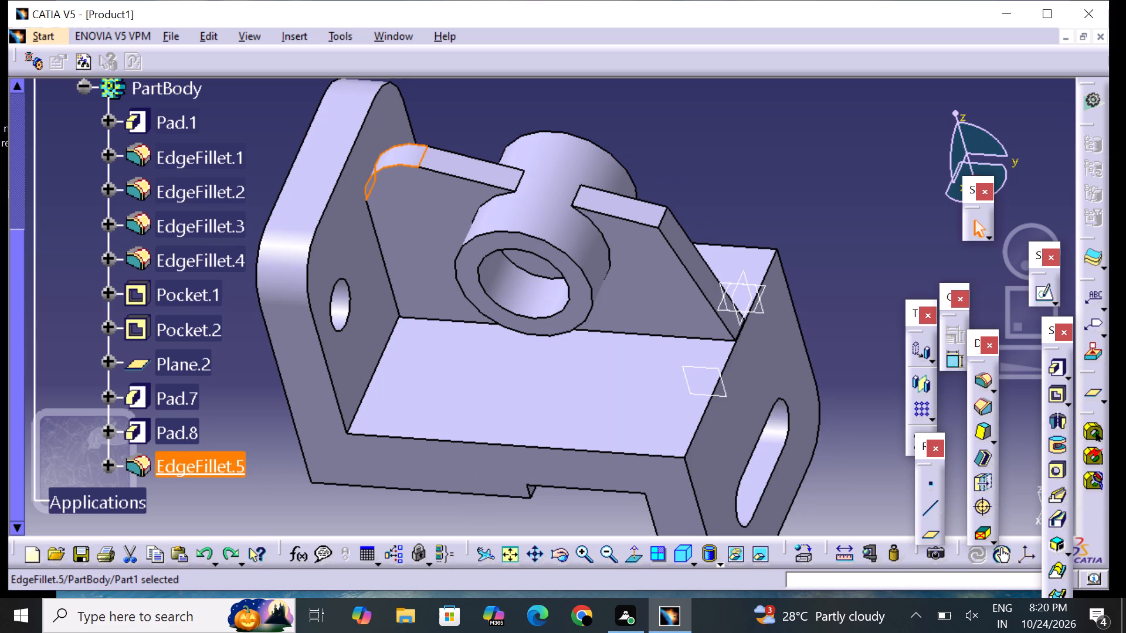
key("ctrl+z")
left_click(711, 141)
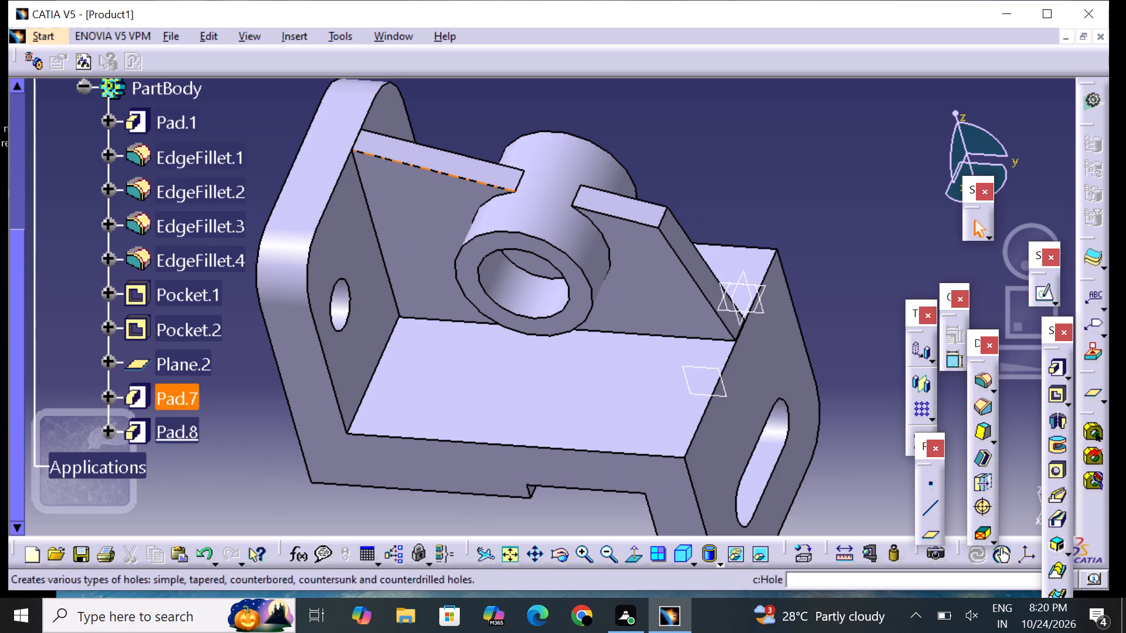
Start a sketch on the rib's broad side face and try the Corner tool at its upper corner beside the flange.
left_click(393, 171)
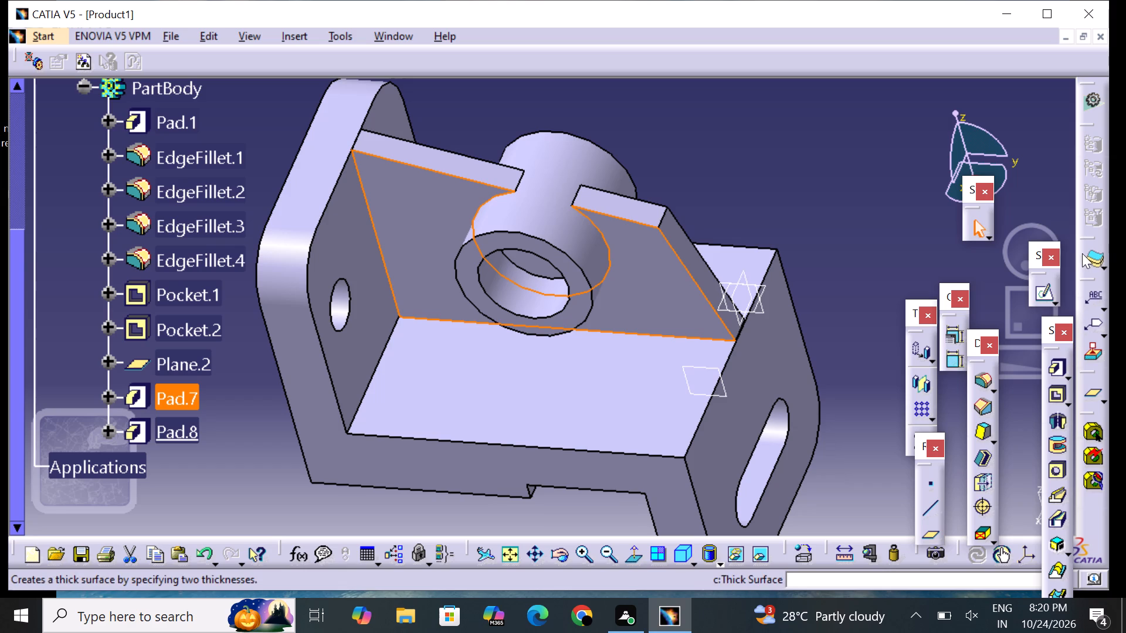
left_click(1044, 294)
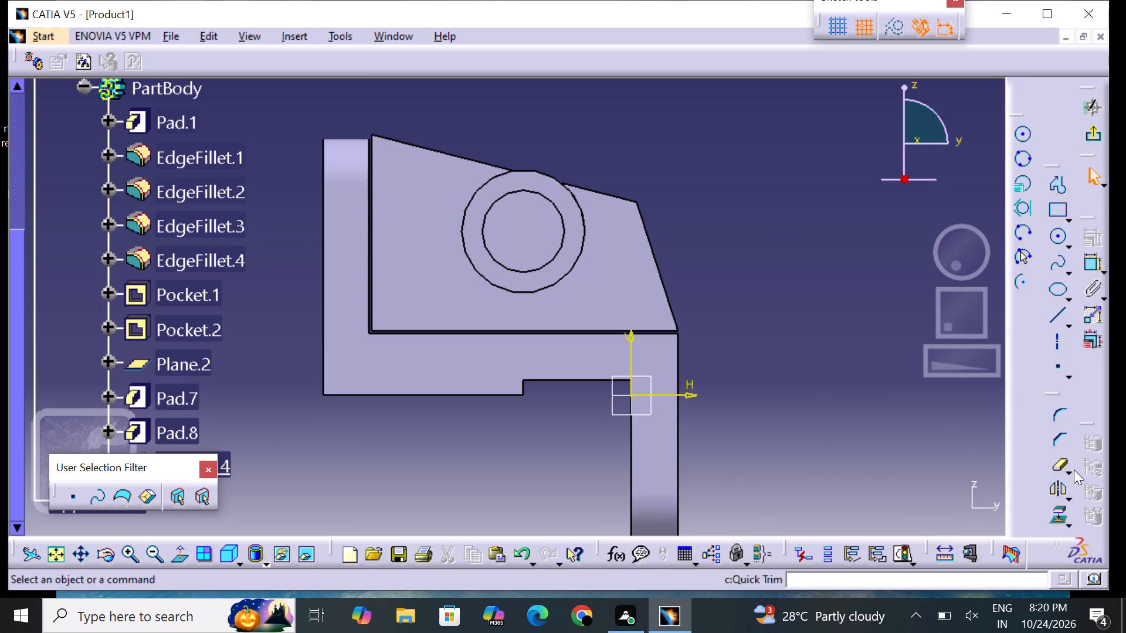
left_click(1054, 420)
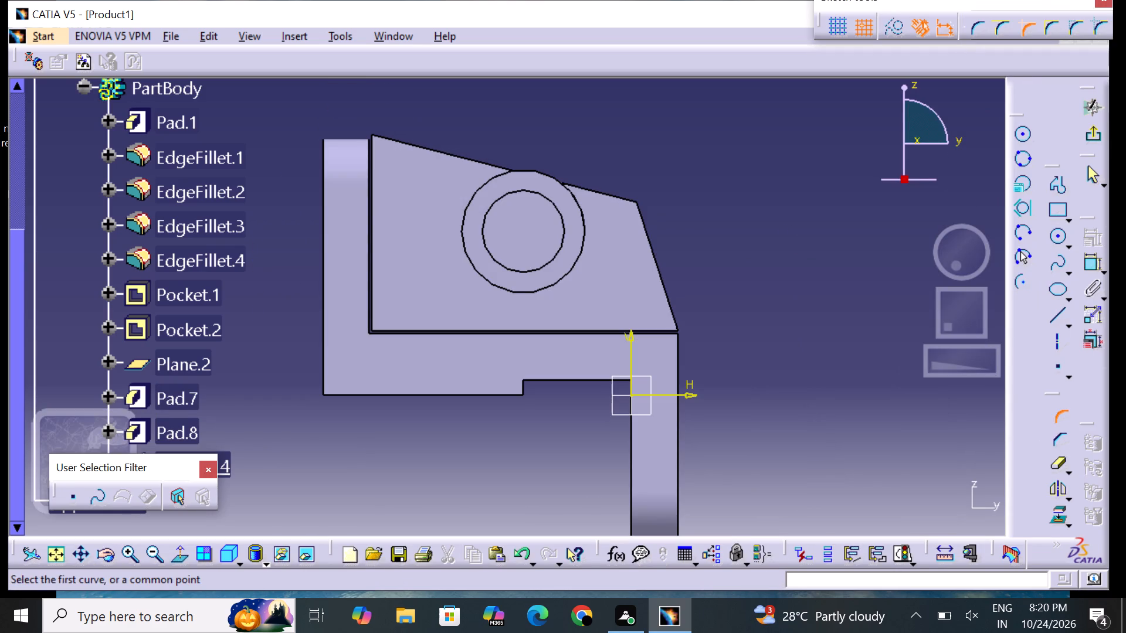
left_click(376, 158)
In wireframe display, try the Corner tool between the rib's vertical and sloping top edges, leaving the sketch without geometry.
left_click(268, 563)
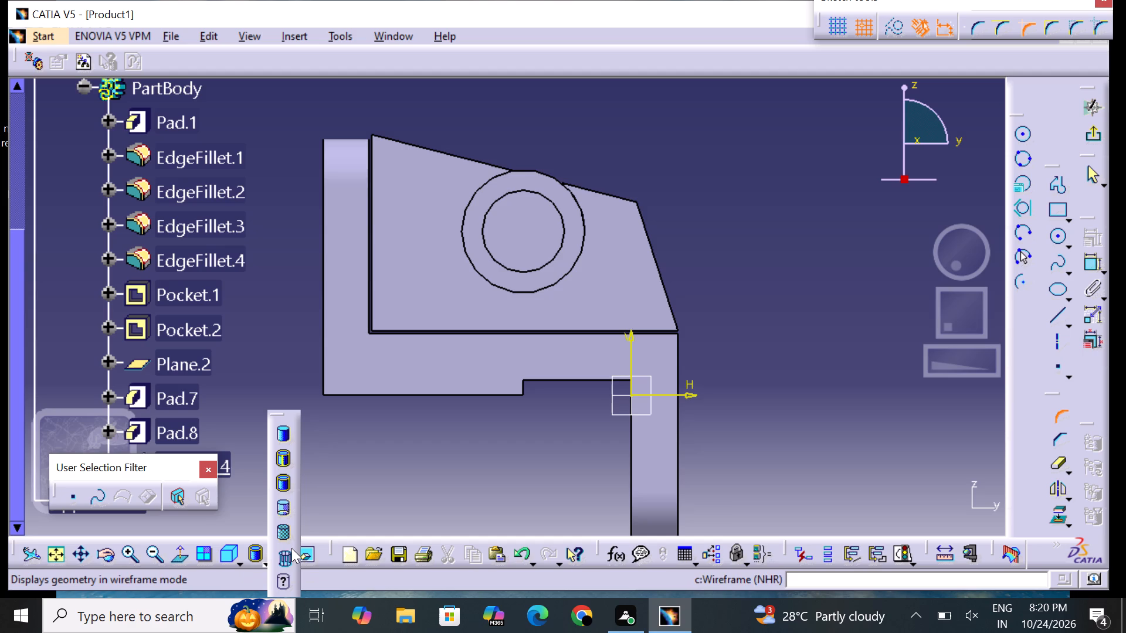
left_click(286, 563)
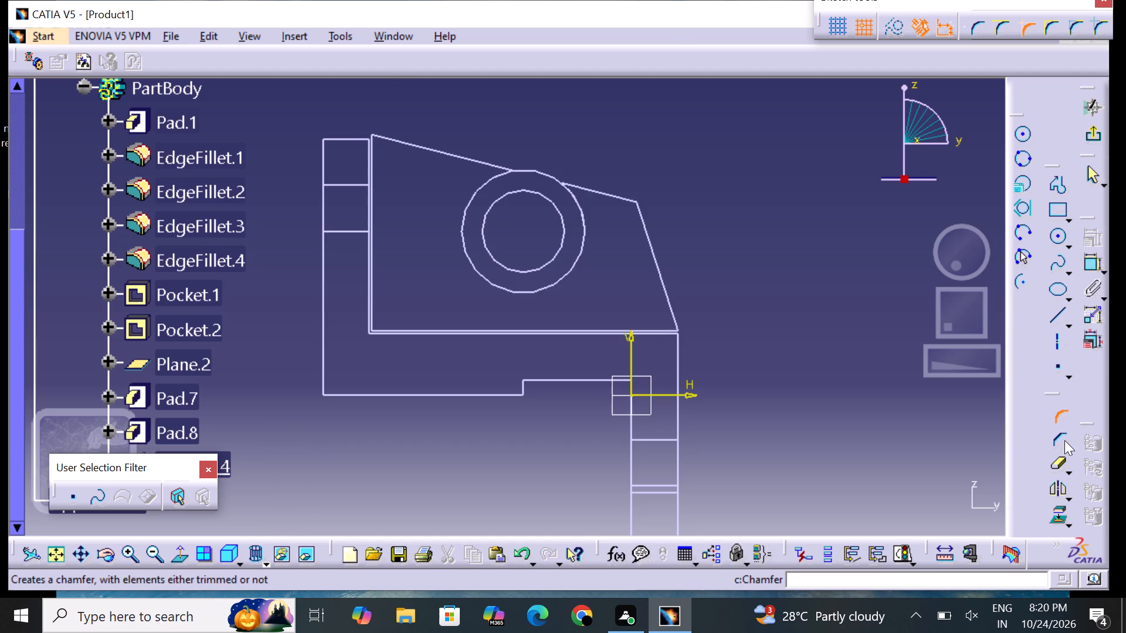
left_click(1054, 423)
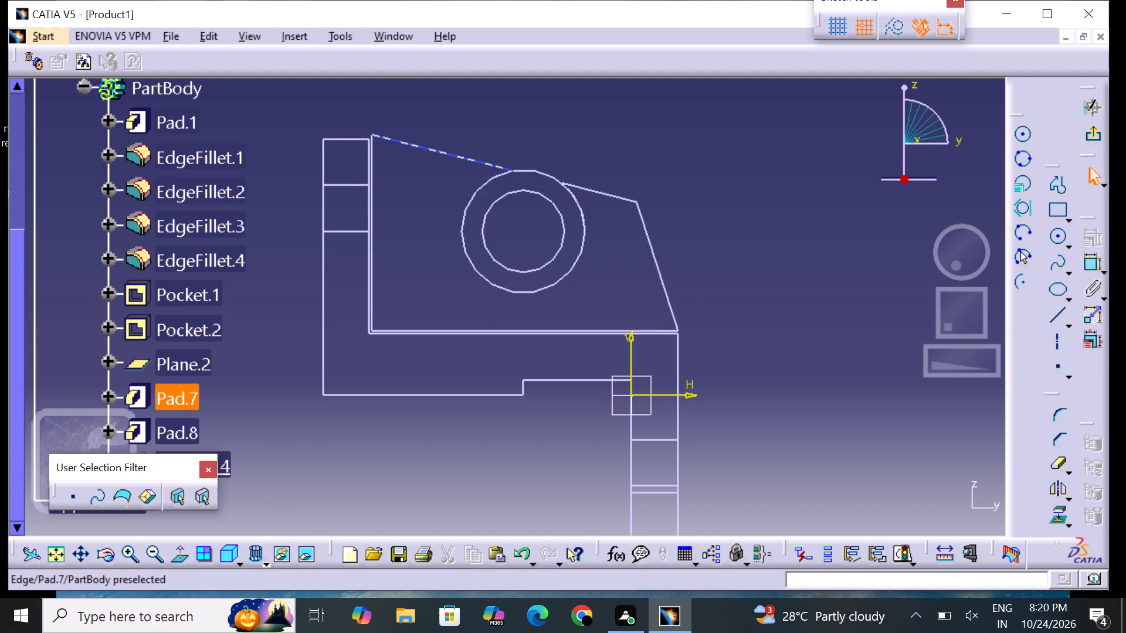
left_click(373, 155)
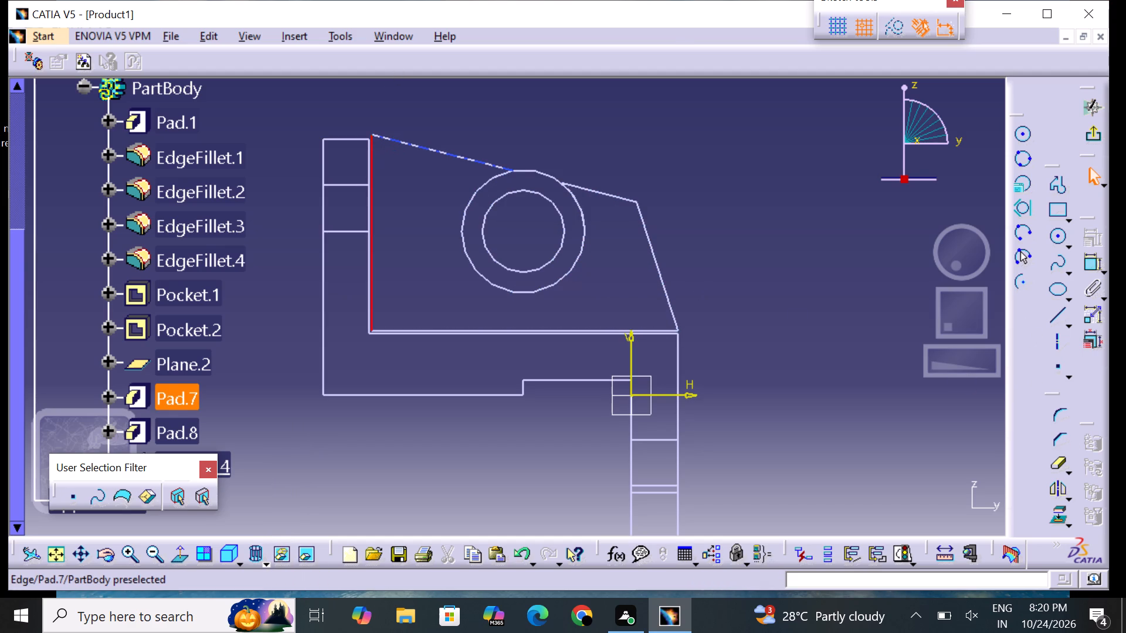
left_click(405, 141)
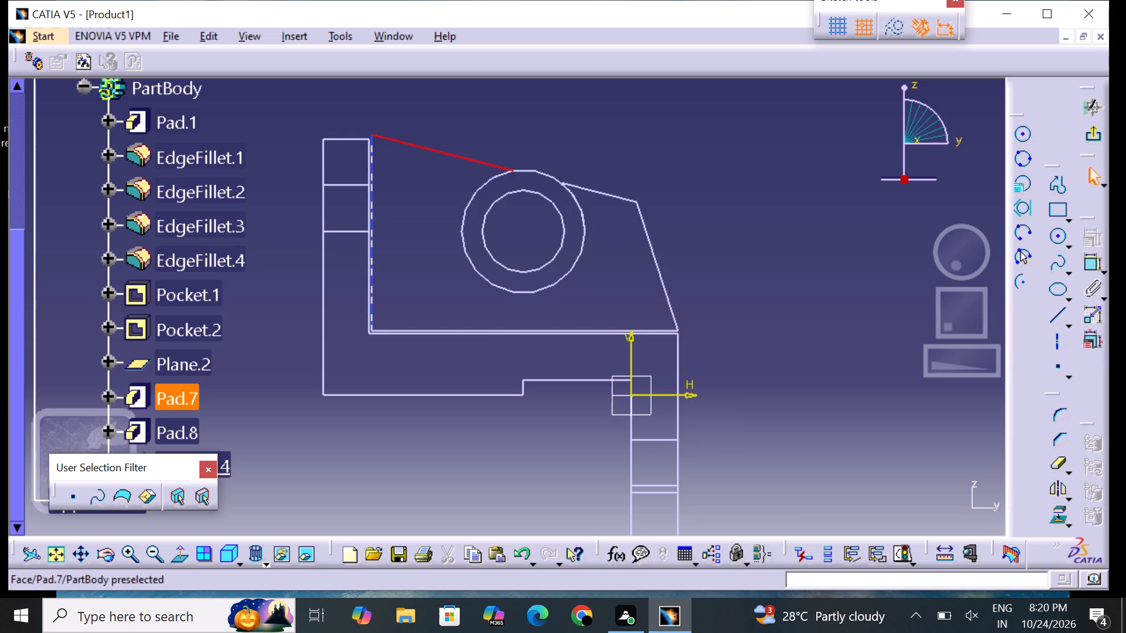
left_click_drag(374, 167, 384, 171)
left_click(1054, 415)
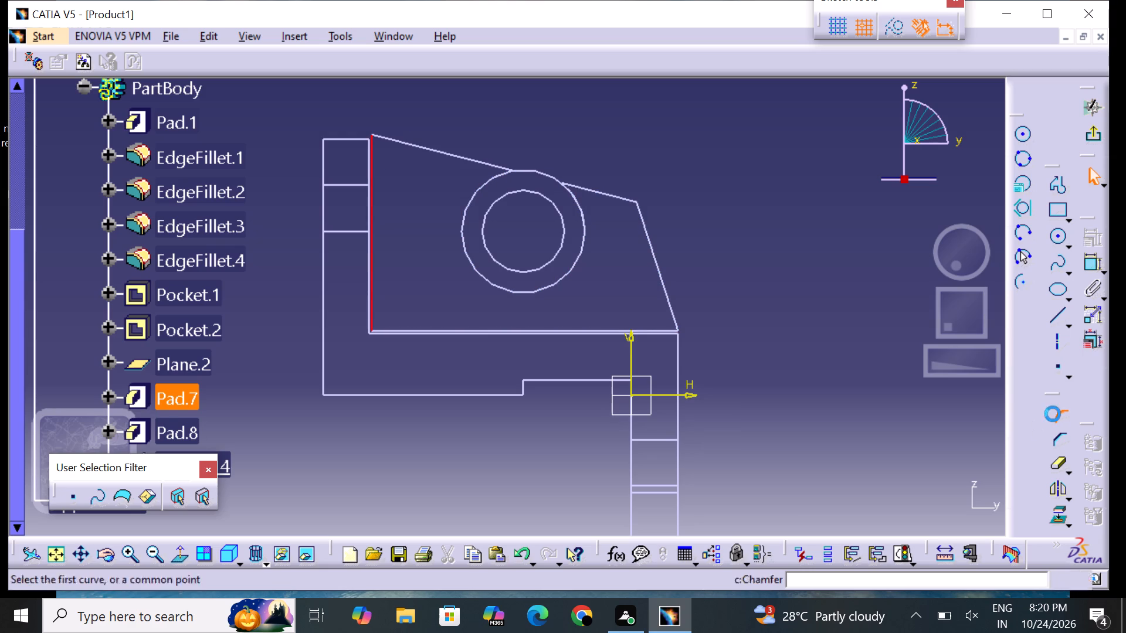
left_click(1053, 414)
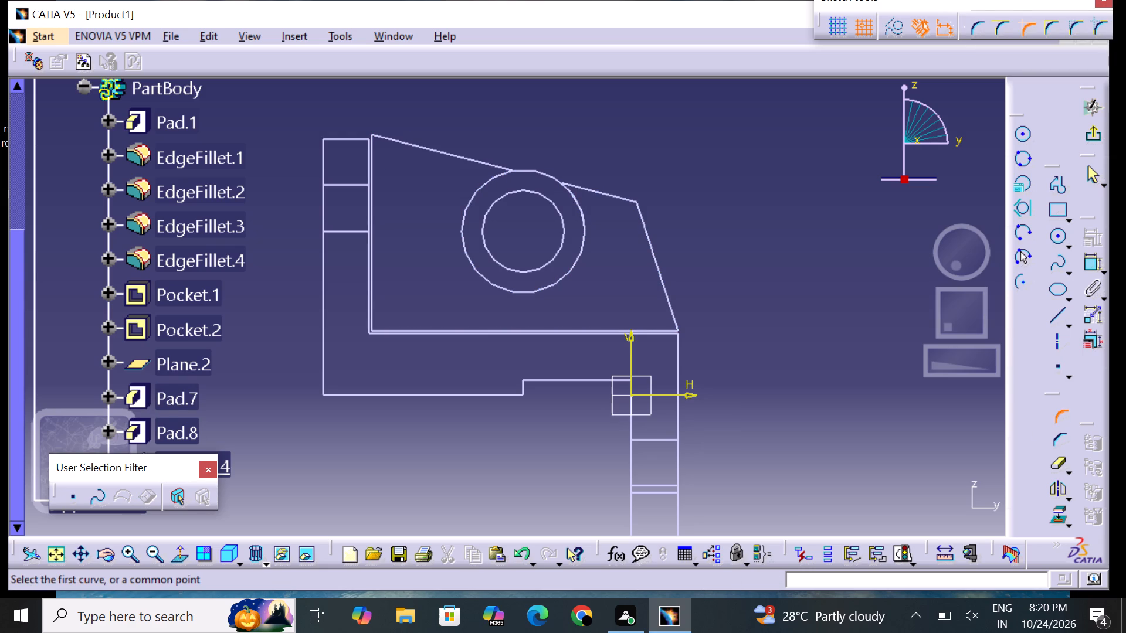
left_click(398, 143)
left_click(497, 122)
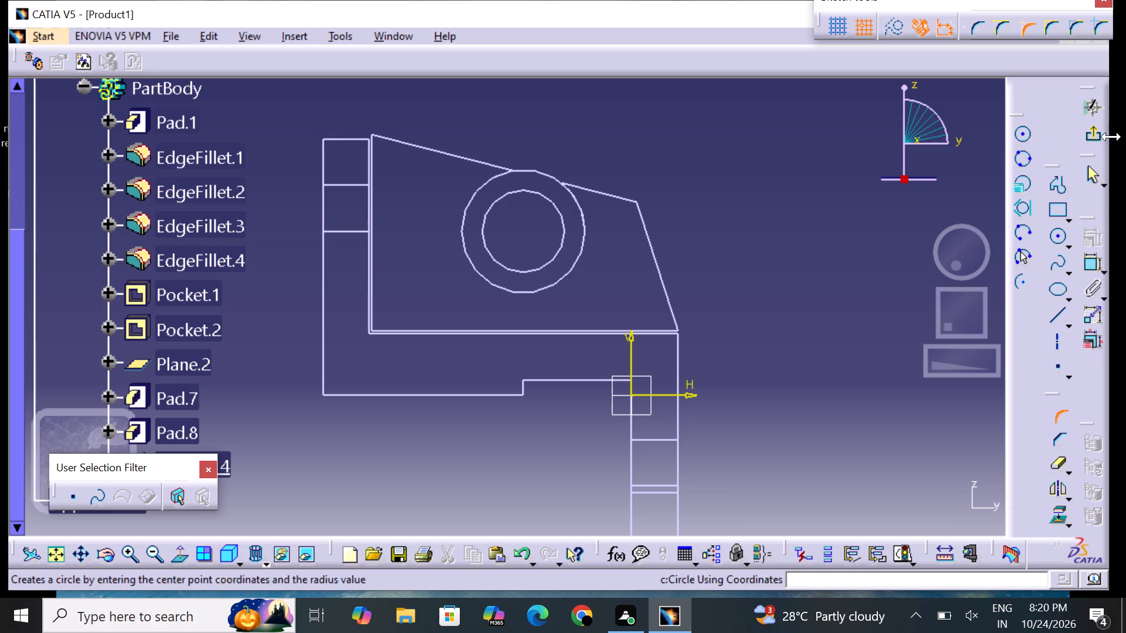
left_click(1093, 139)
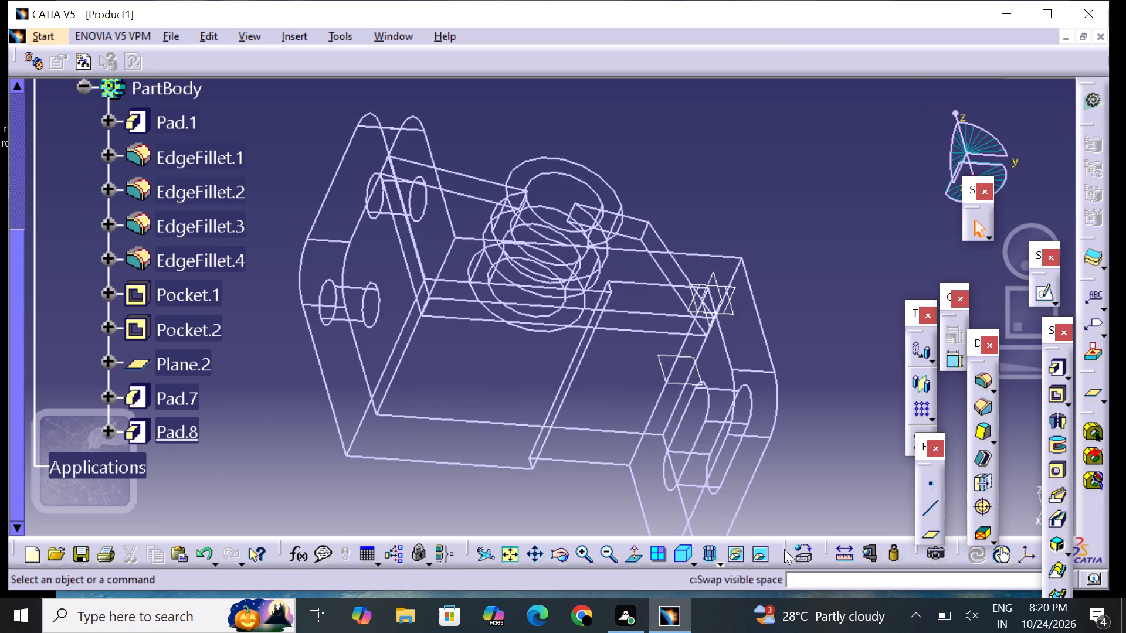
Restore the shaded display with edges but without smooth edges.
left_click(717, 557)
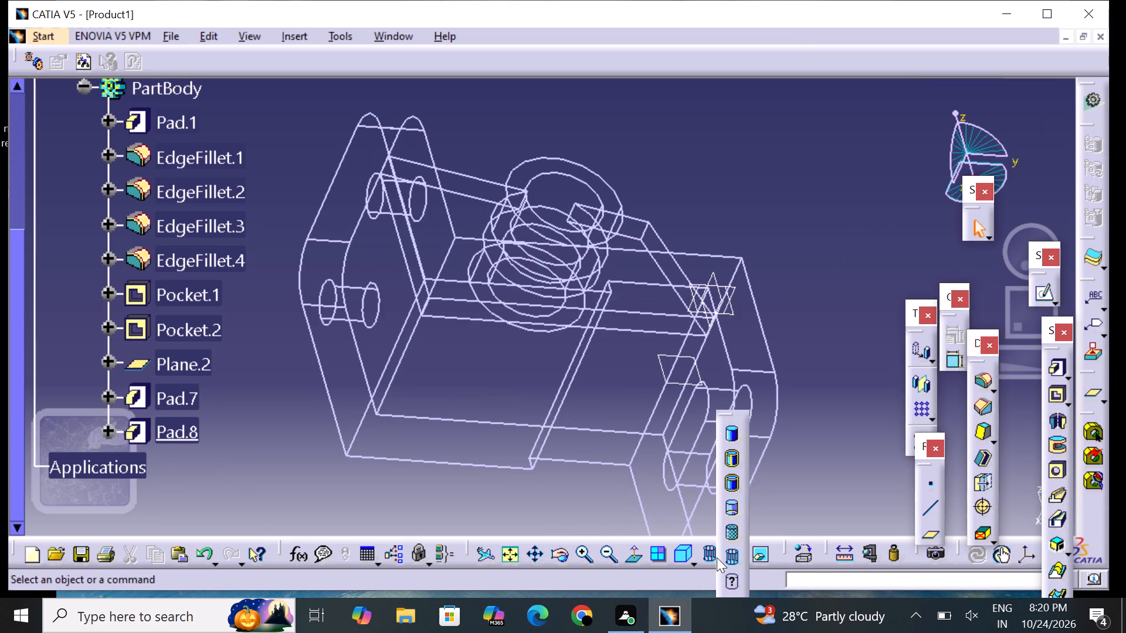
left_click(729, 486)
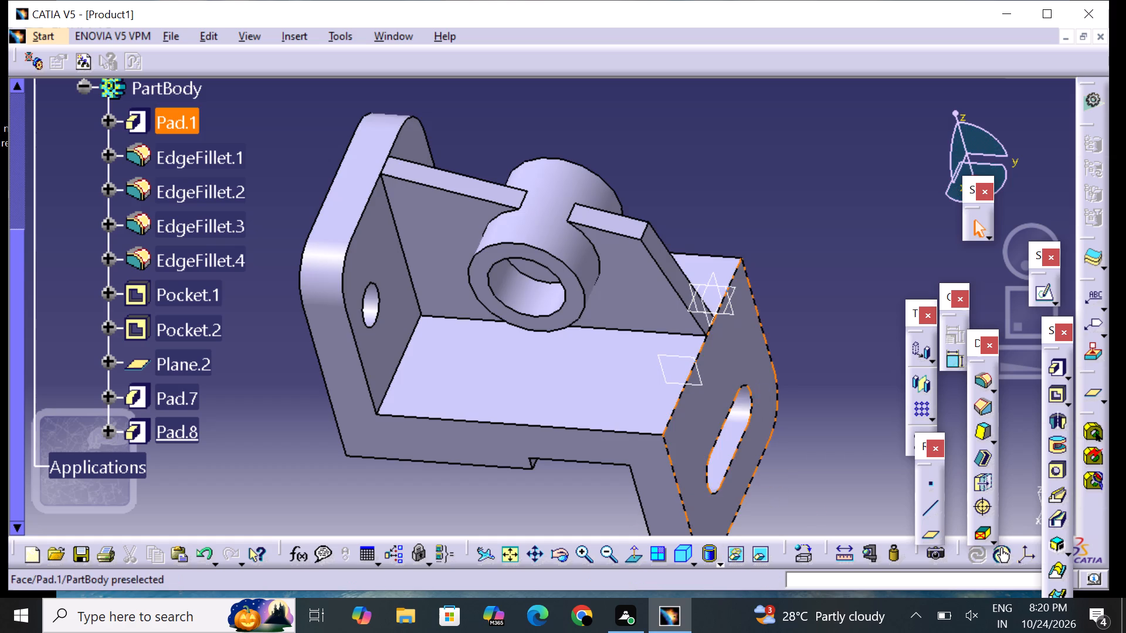
Fillet the rib's upper corner edge beside the slotted flange with a 16 mm radius.
left_click(761, 142)
middle_click_drag(740, 152, 680, 213)
right_click_drag(727, 163, 679, 214)
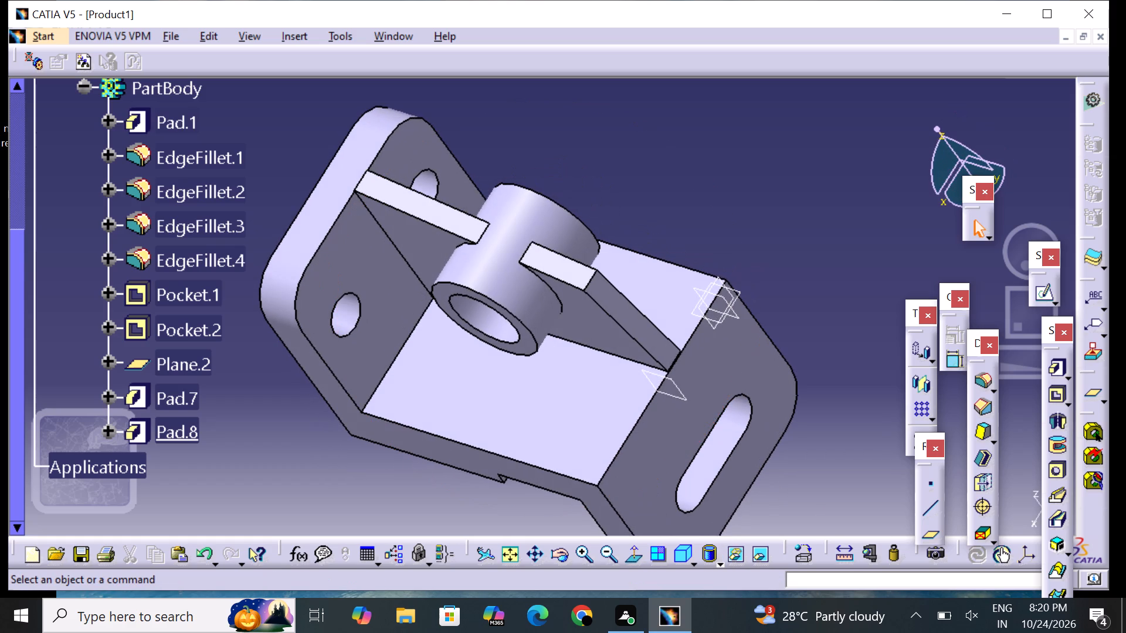
scroll(684, 215, "down", 1)
middle_click_drag(684, 216, 708, 174)
right_click_drag(681, 217, 708, 174)
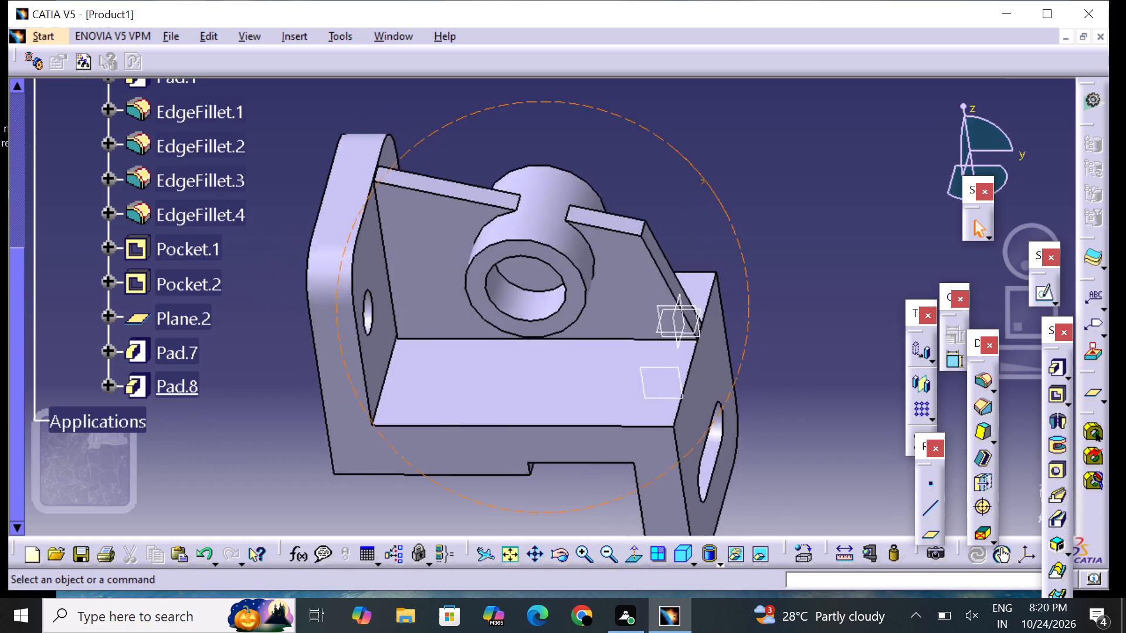
right_click_drag(708, 174, 706, 158)
middle_click_drag(708, 174, 707, 159)
middle_click_drag(628, 203, 630, 192)
right_click_drag(627, 202, 630, 192)
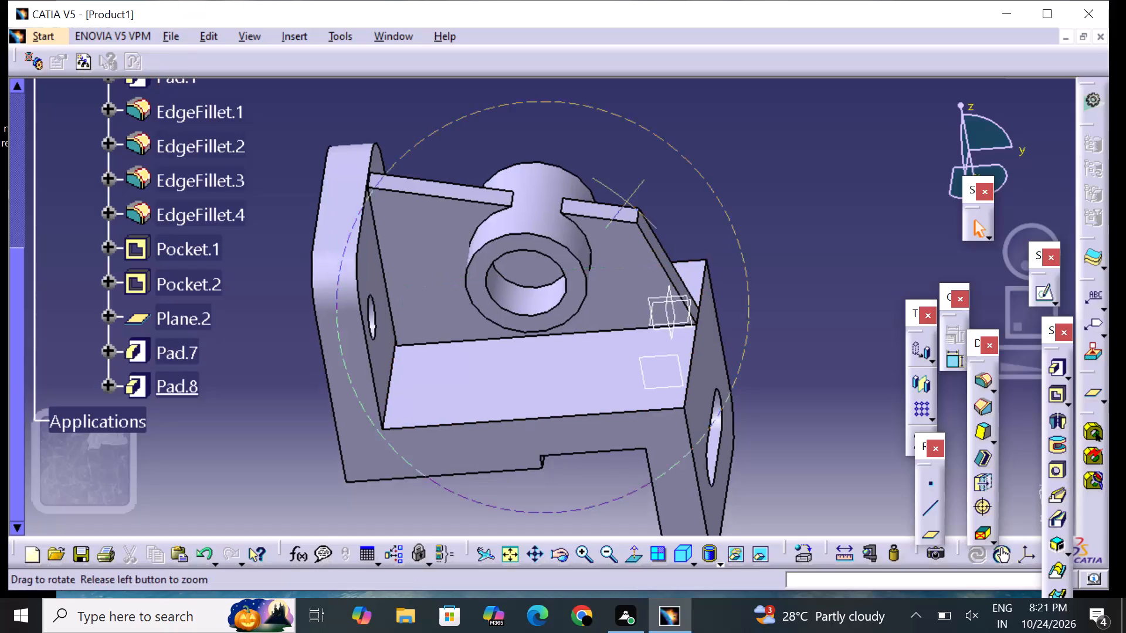
middle_click_drag(630, 192, 656, 145)
right_click_drag(630, 192, 657, 146)
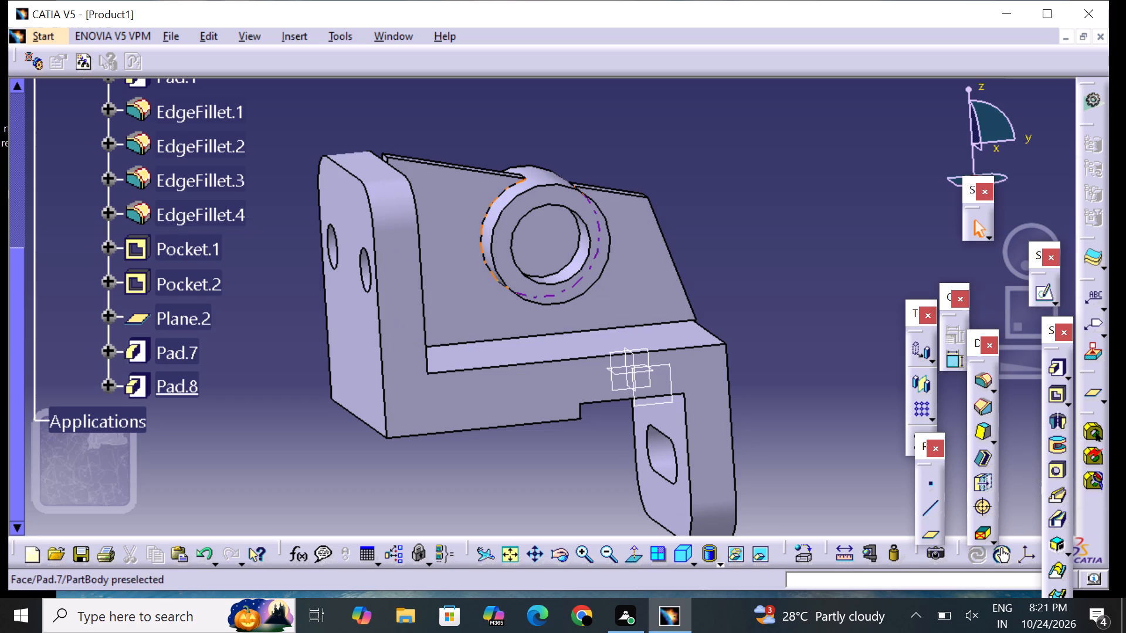
left_click(981, 383)
middle_click_drag(666, 188, 666, 196)
right_click_drag(666, 199, 629, 269)
middle_click_drag(666, 196, 629, 269)
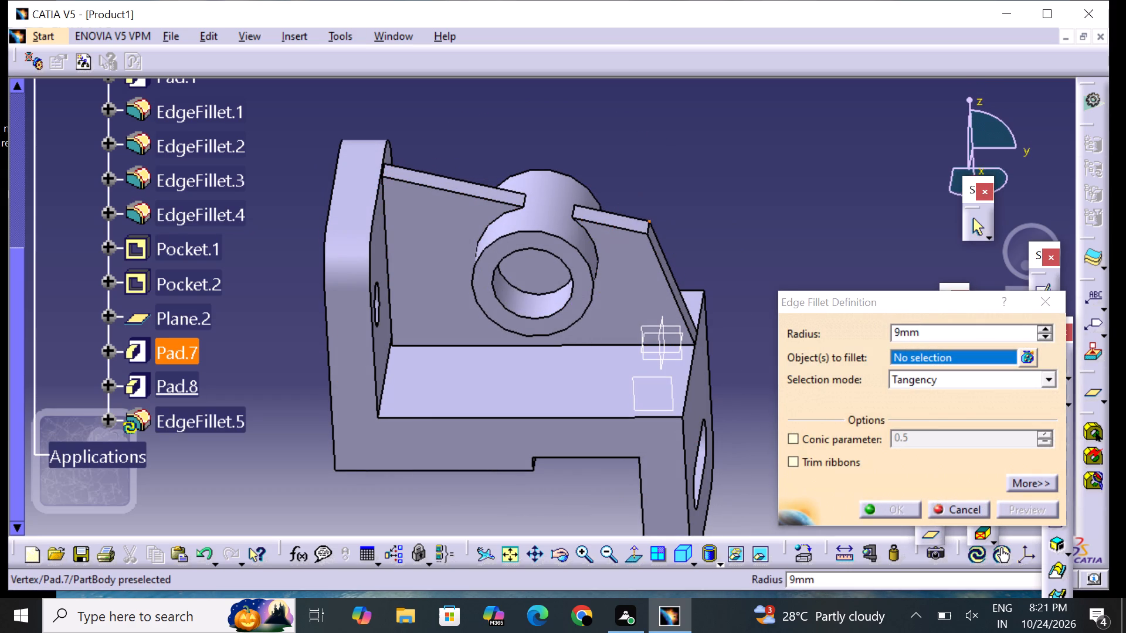
left_click(647, 225)
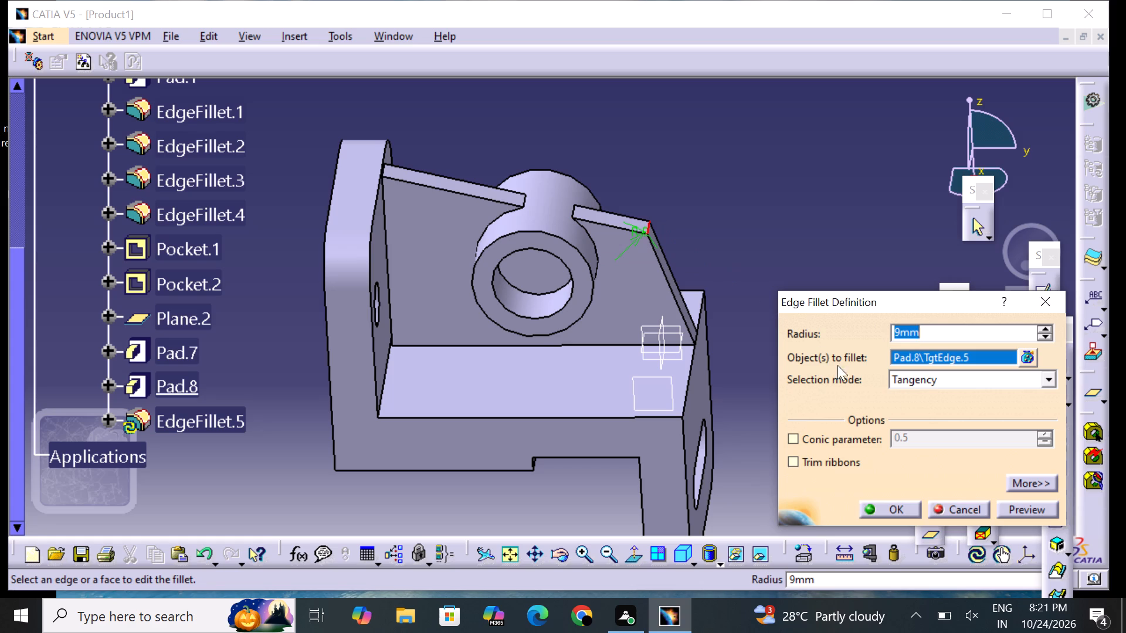
key("BackSpace")
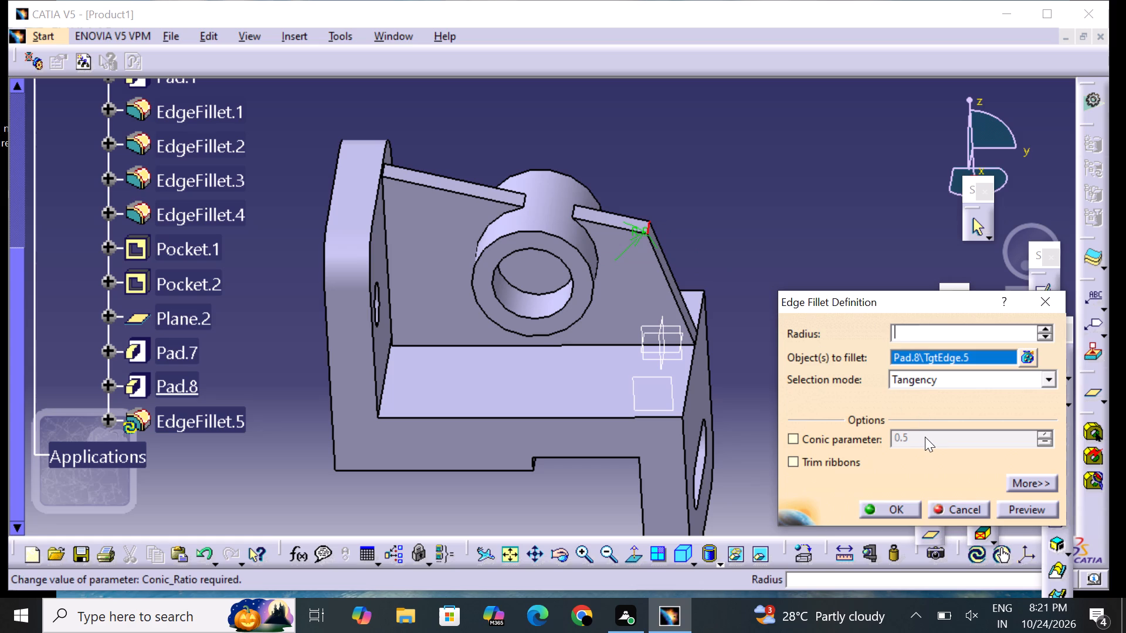
key("1")
key("6")
left_click(900, 516)
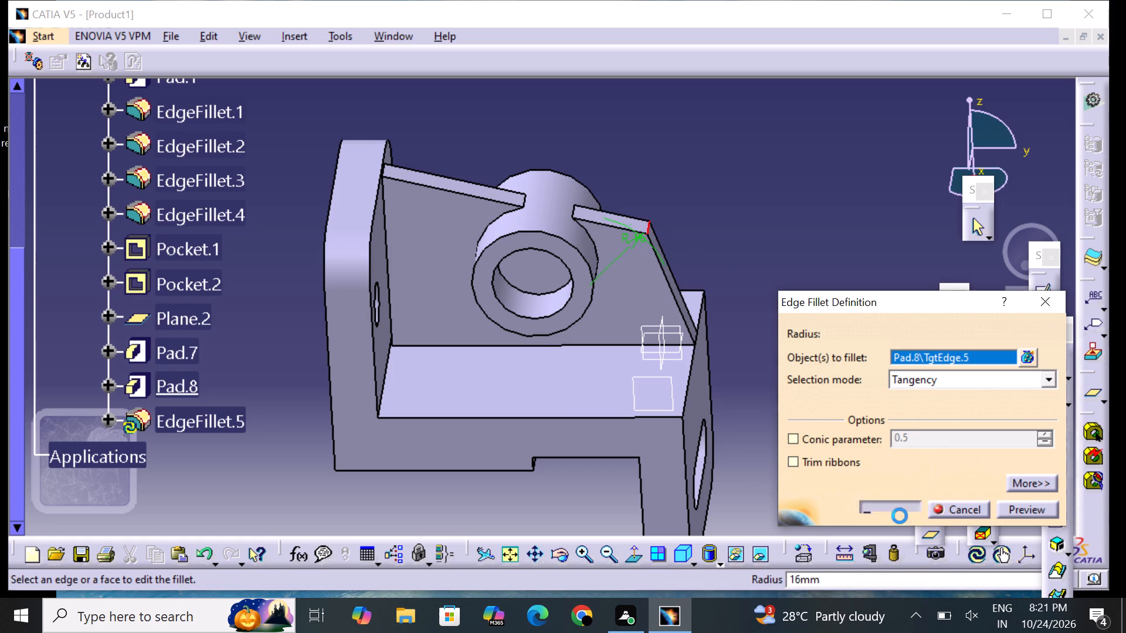
left_click(744, 285)
Add a 16 mm edge fillet to the short edge where the rib's straight top meets the boss on the two-hole flange side.
middle_click_drag(720, 237, 750, 204)
right_click_drag(720, 237, 750, 204)
middle_click_drag(707, 185, 560, 258)
right_click_drag(657, 199, 561, 260)
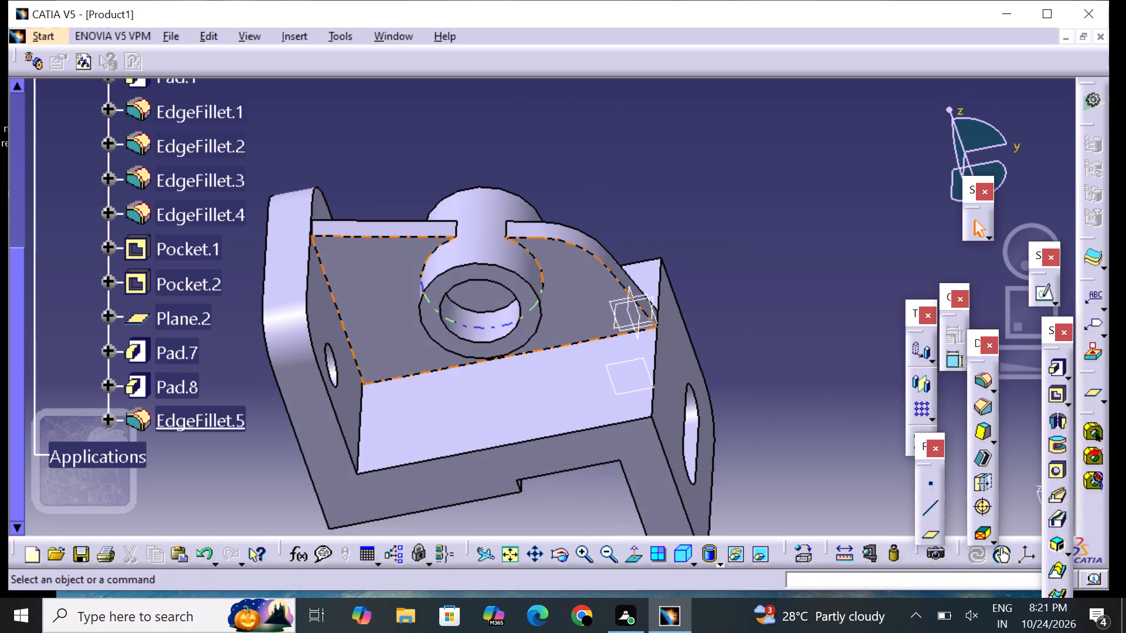
left_click(456, 230)
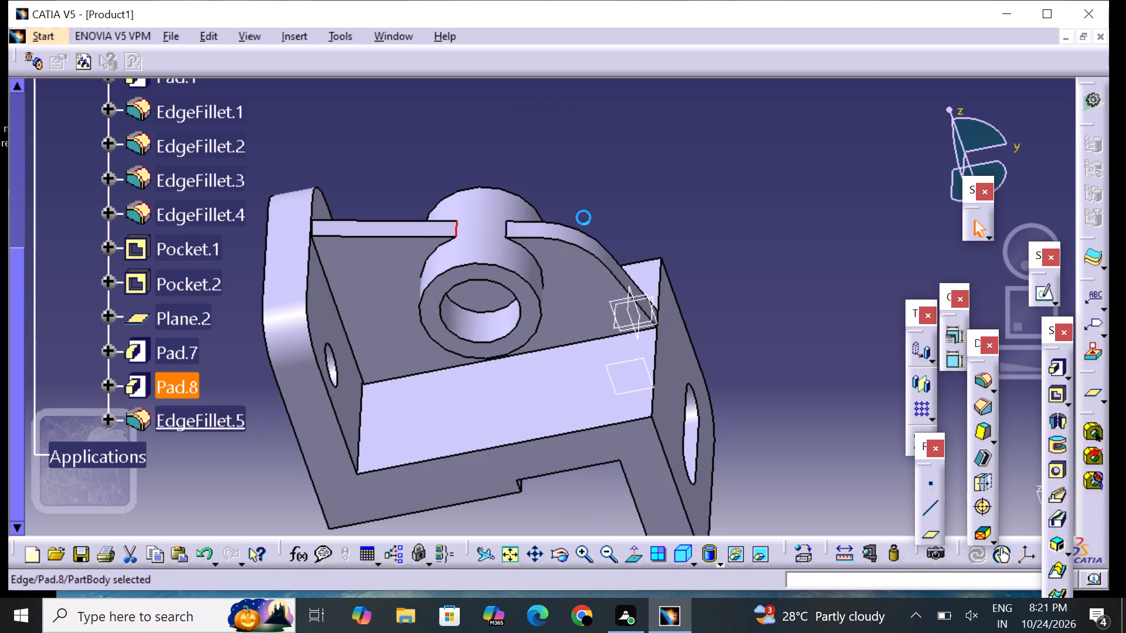
left_click(979, 376)
key("Return")
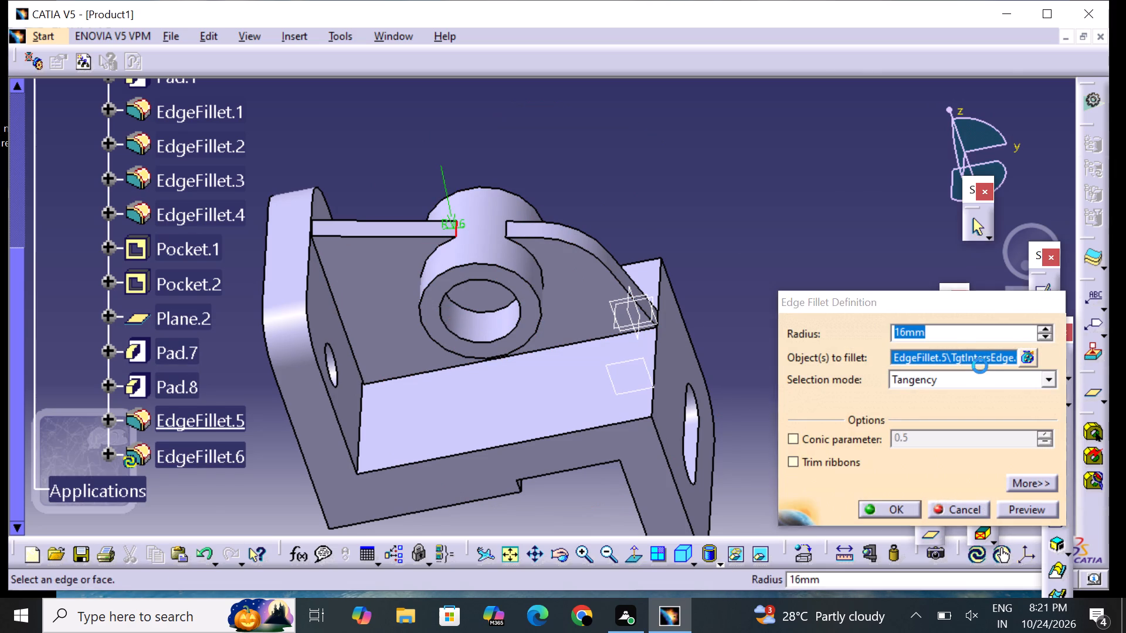
left_click(618, 156)
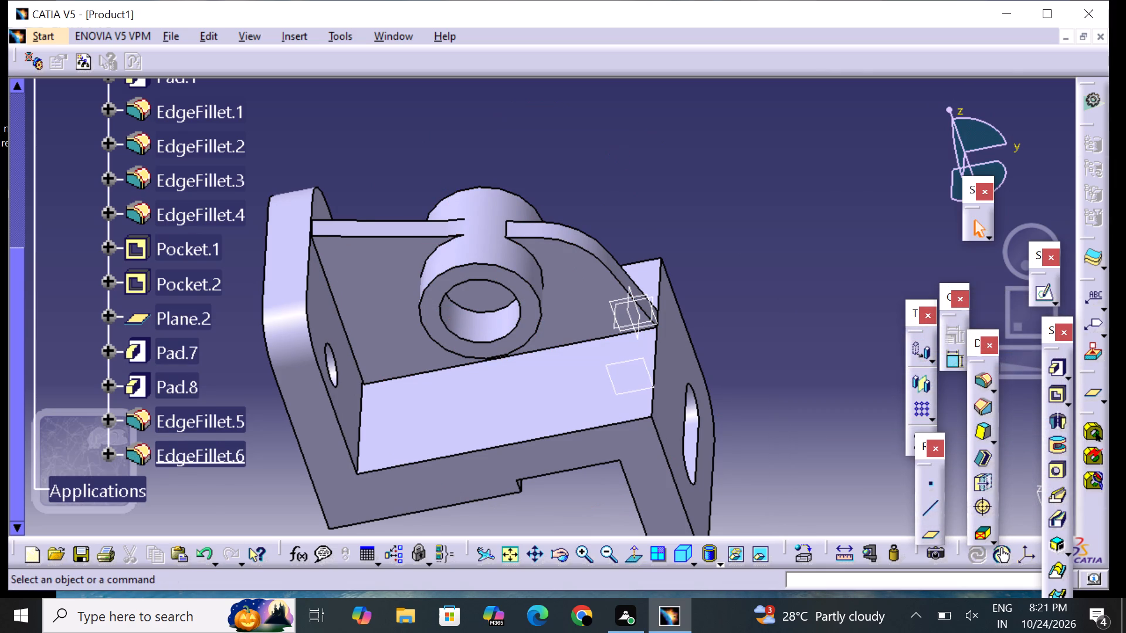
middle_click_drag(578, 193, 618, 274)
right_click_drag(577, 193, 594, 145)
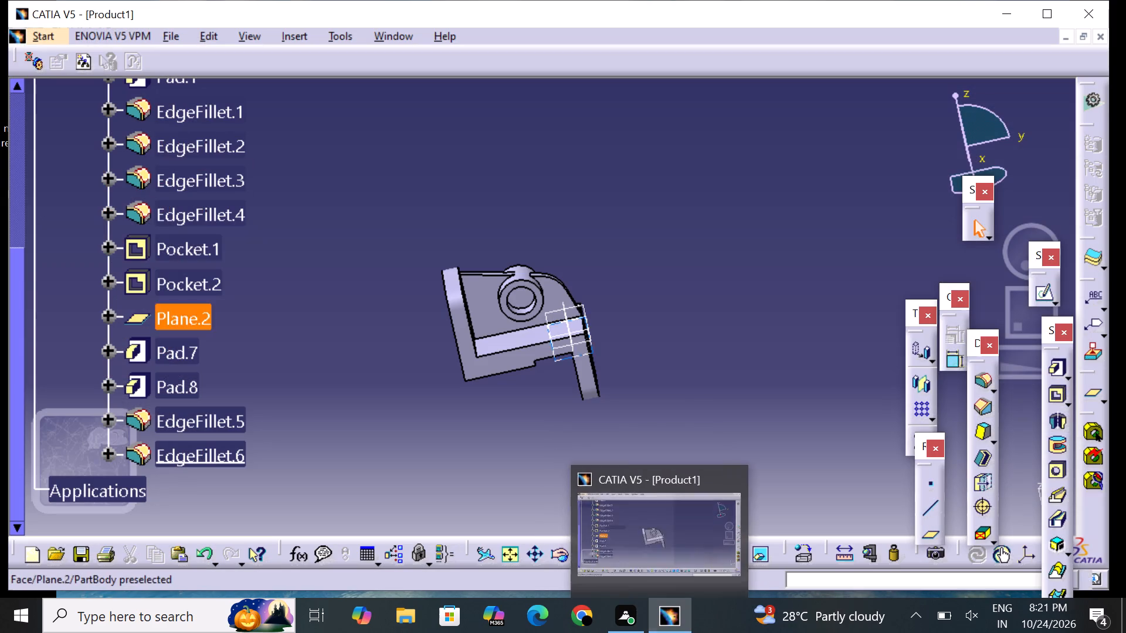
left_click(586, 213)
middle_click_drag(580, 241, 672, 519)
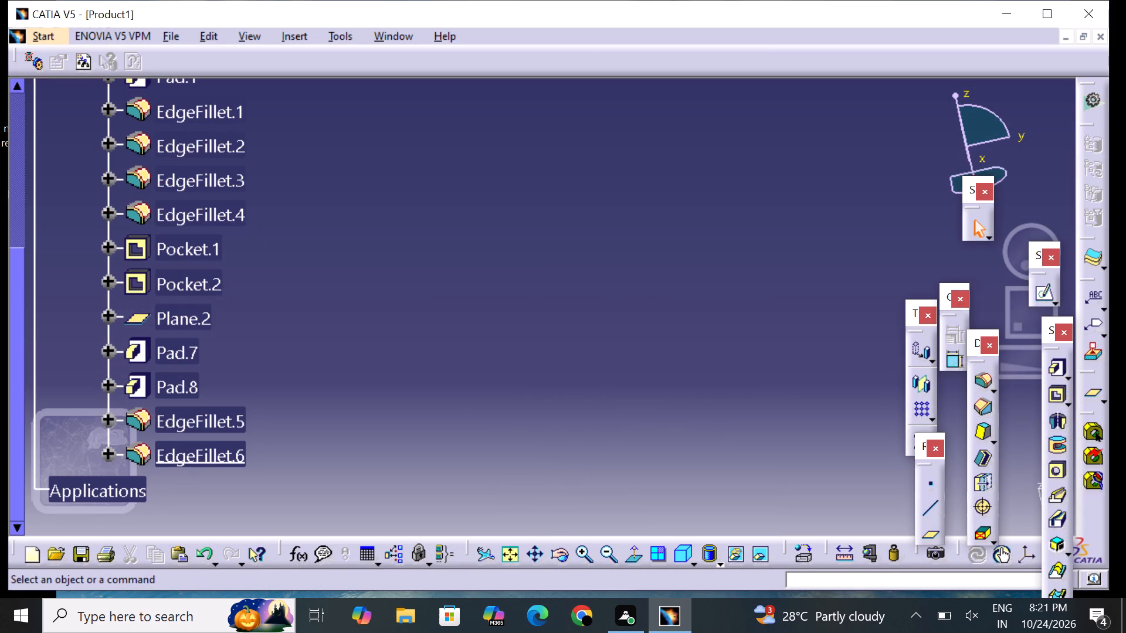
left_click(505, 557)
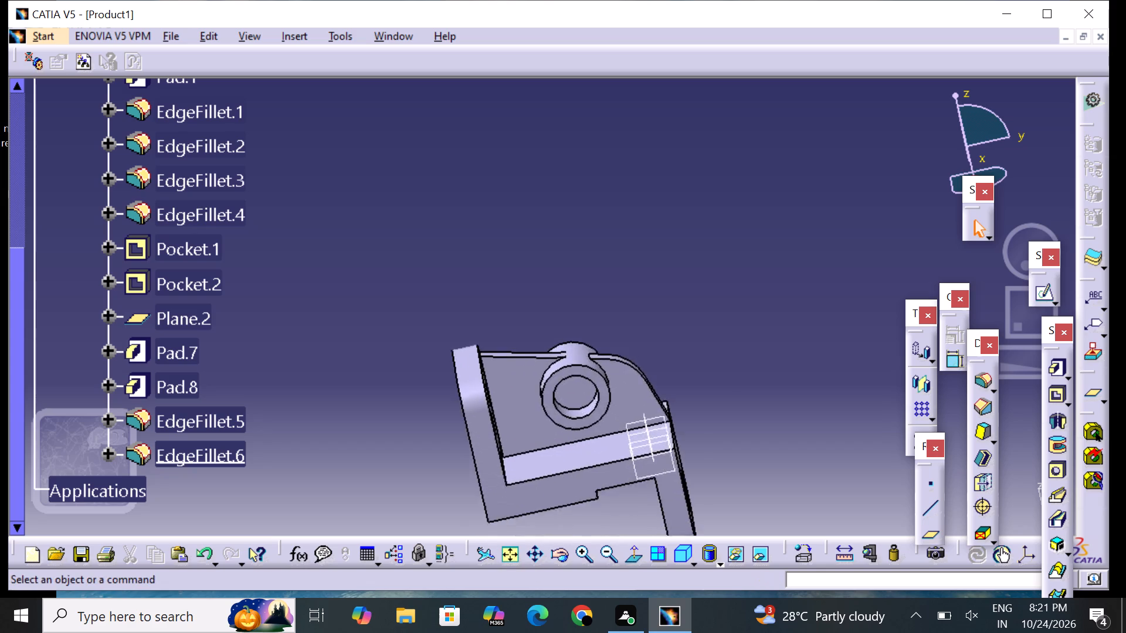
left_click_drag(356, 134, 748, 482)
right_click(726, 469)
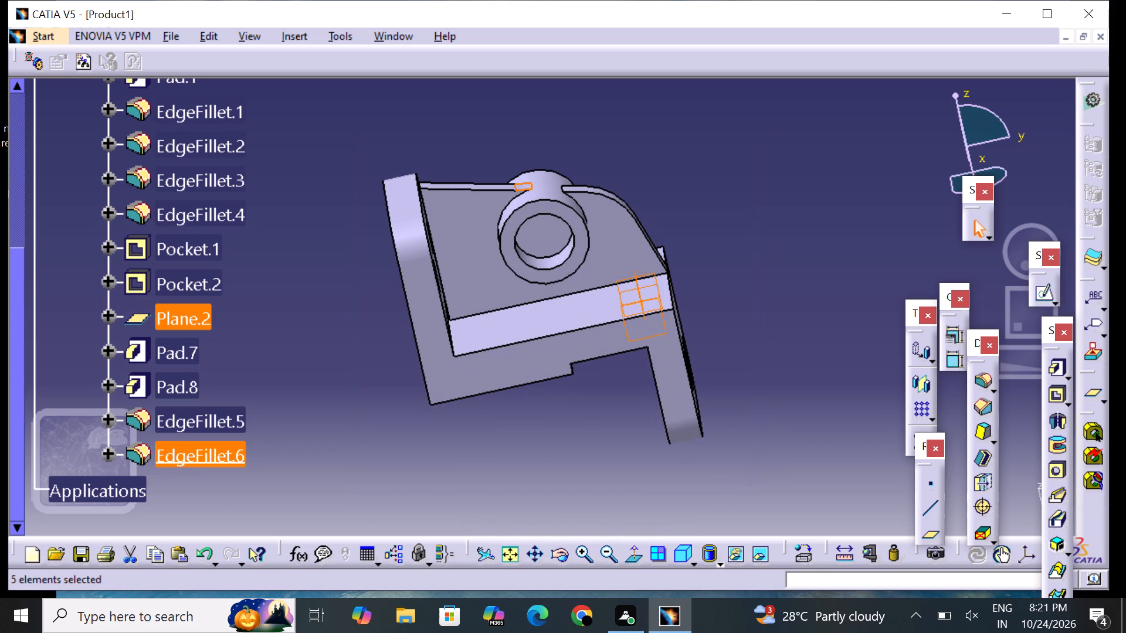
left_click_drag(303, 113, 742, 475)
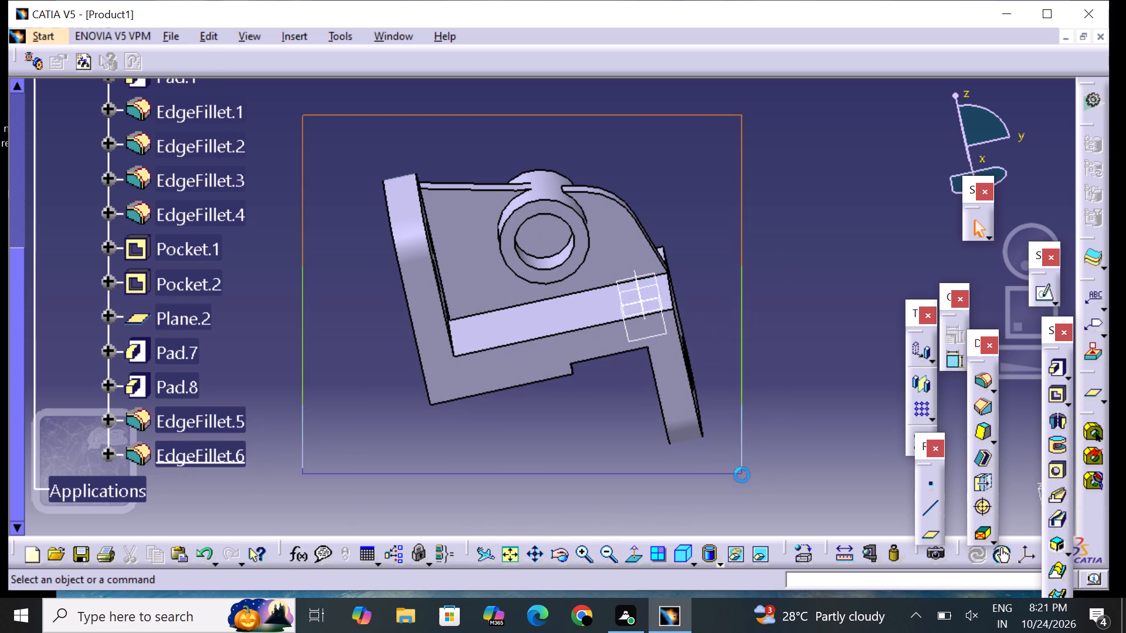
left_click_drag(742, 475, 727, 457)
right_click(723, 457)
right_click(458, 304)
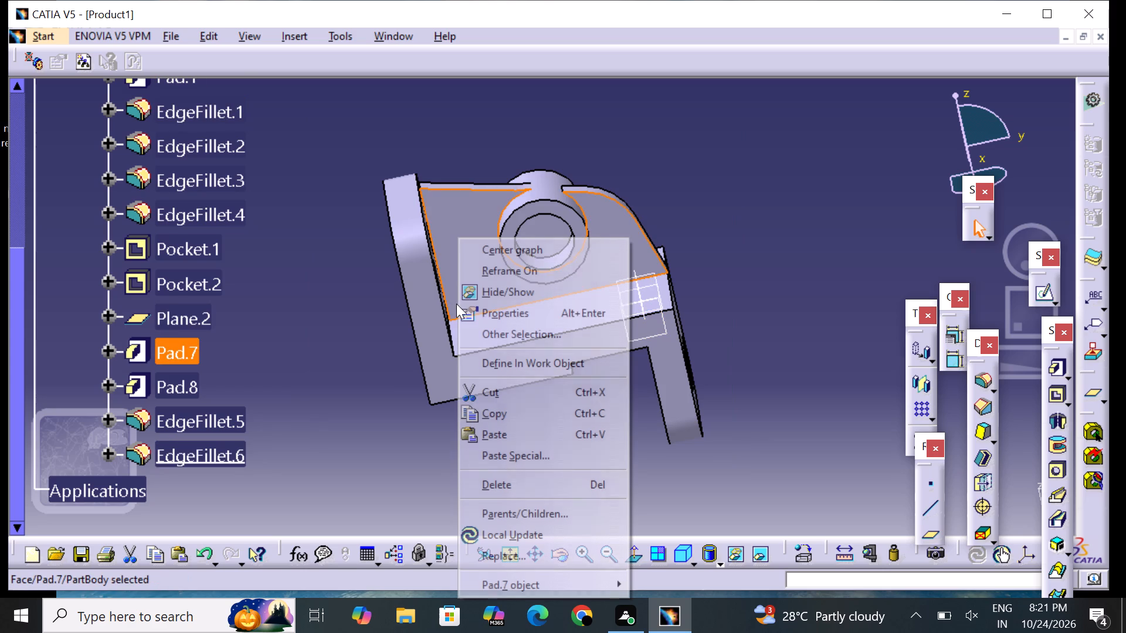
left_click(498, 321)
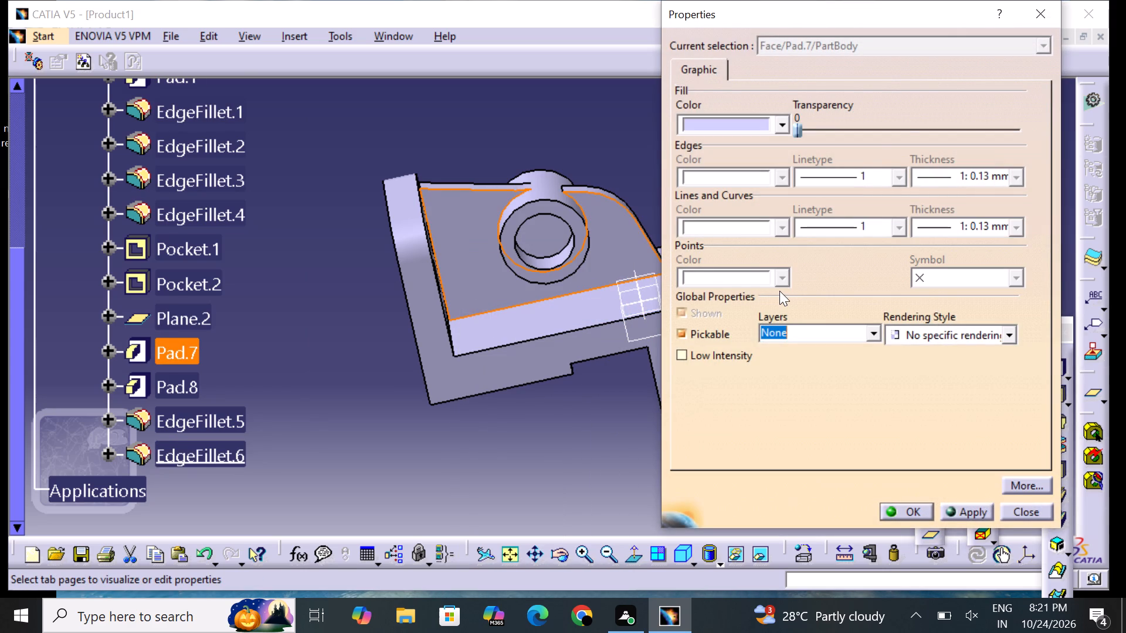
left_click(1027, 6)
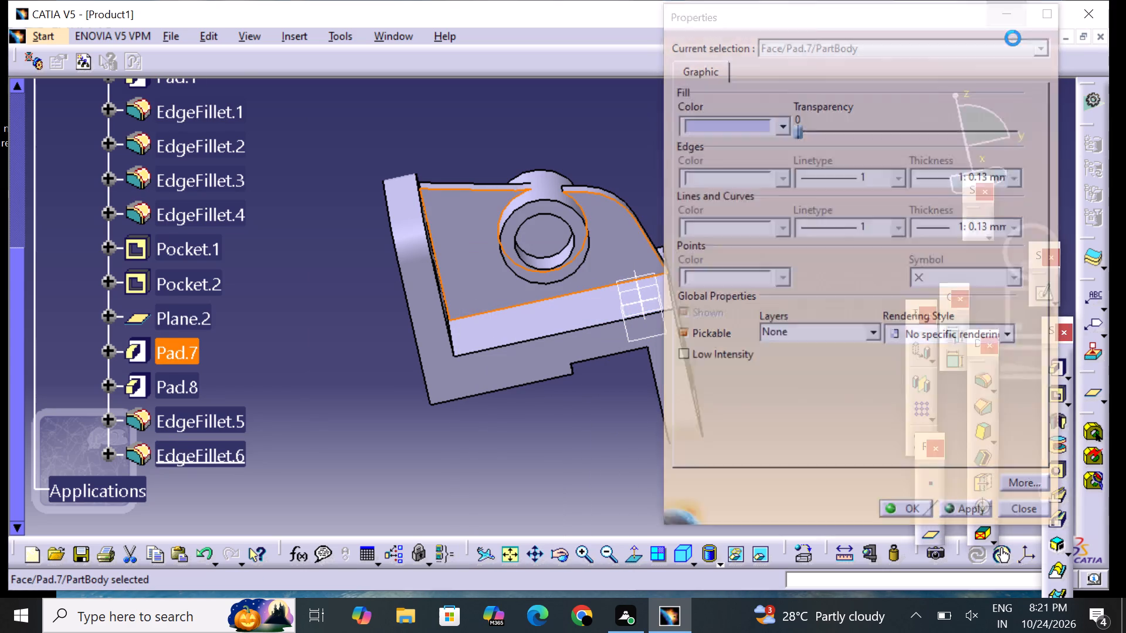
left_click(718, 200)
Cut an up-to-last pocket through the rib inside the boss bore, using the enclosed rib face as both profile and direction reference.
middle_click_drag(706, 179, 696, 187)
right_click_drag(706, 179, 696, 187)
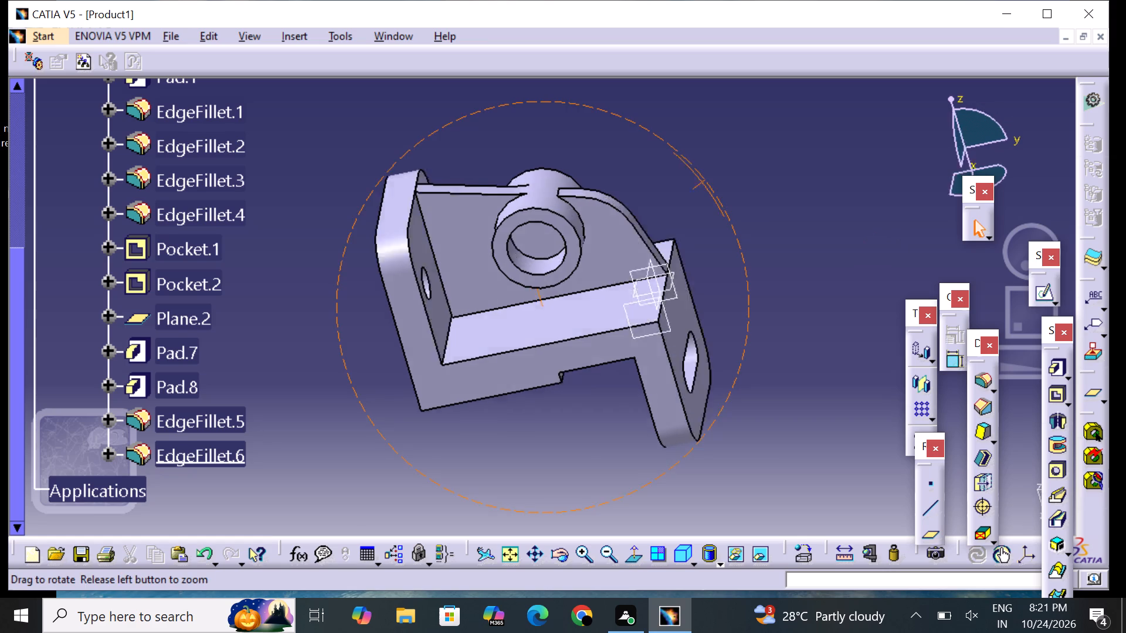
middle_click_drag(696, 187, 607, 297)
right_click_drag(696, 187, 607, 297)
scroll(595, 343, "down", 1)
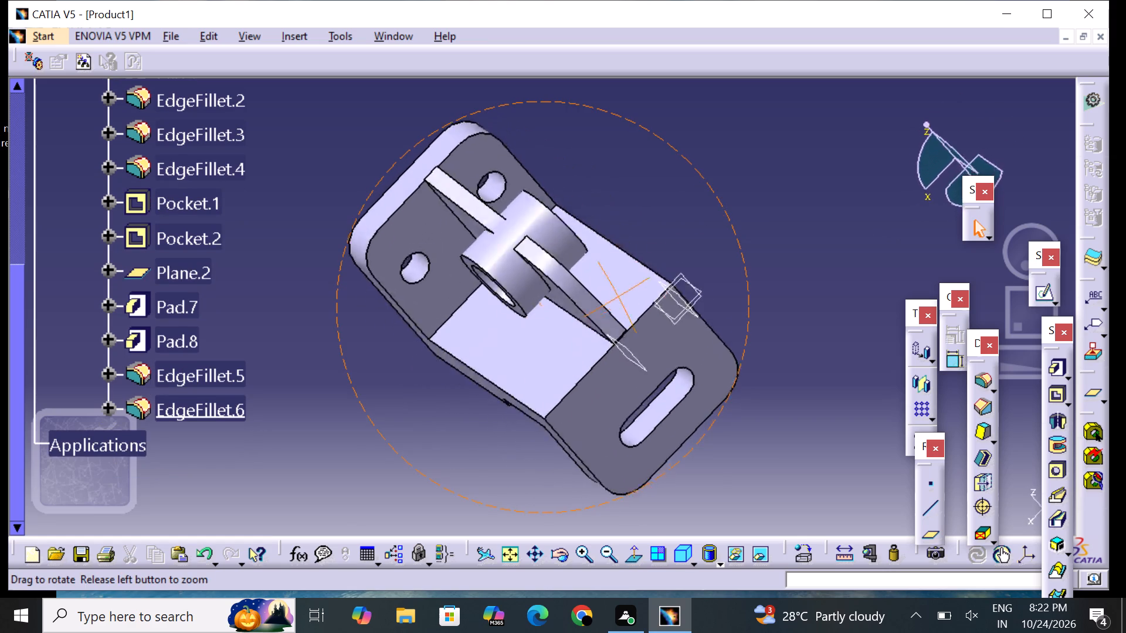
middle_click_drag(607, 297, 724, 149)
right_click_drag(607, 297, 725, 152)
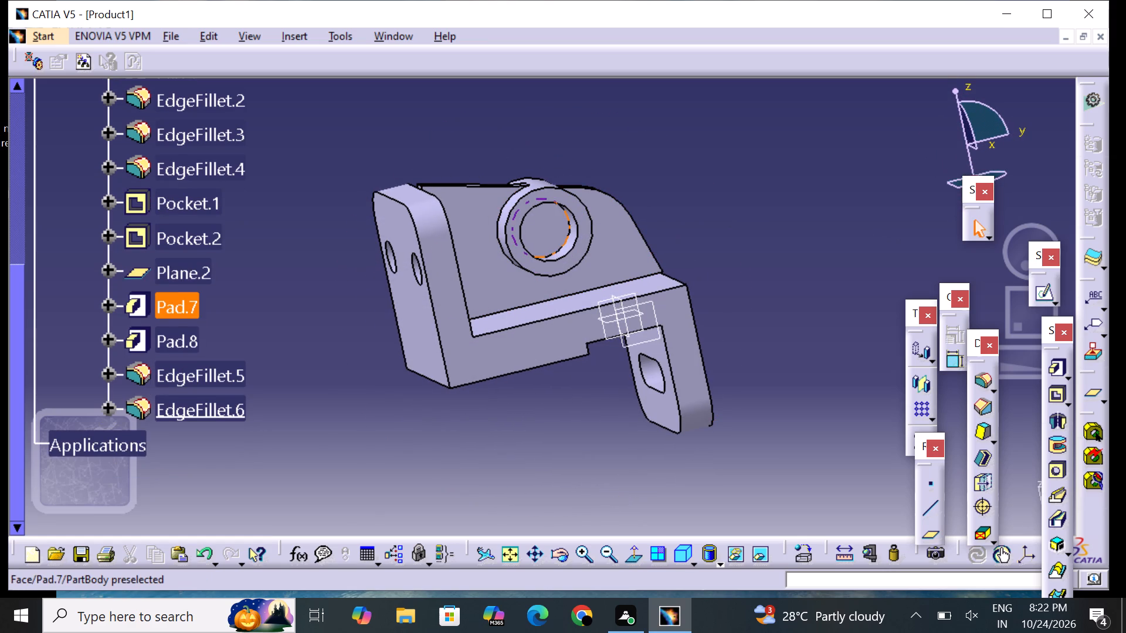
double_click(570, 232)
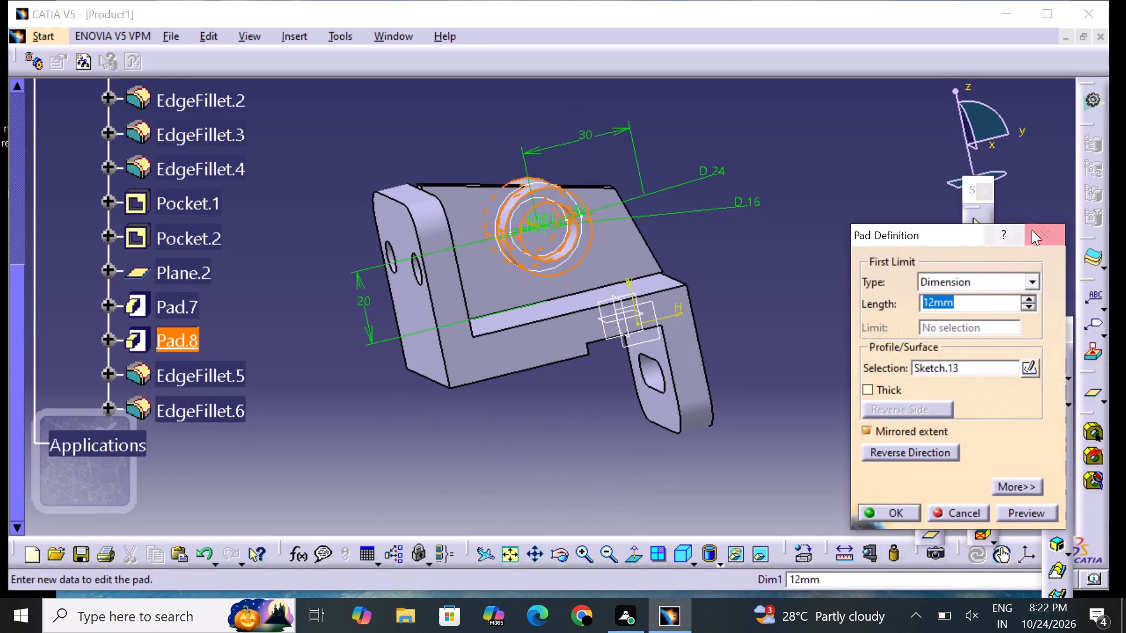
left_click(1039, 232)
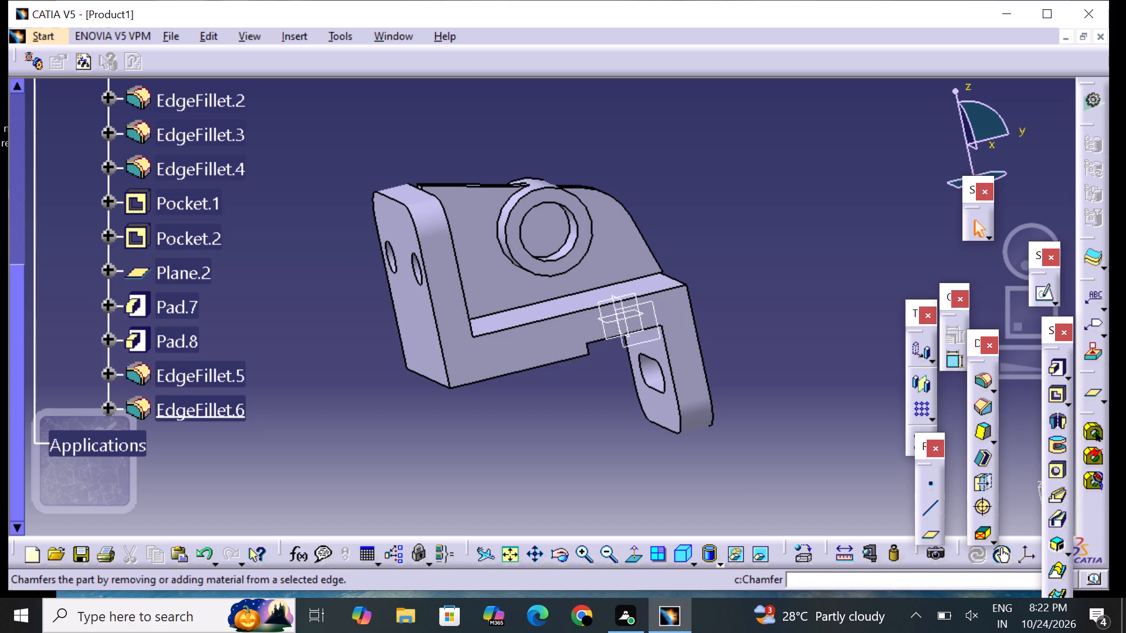
left_click(1055, 386)
left_click(1051, 386)
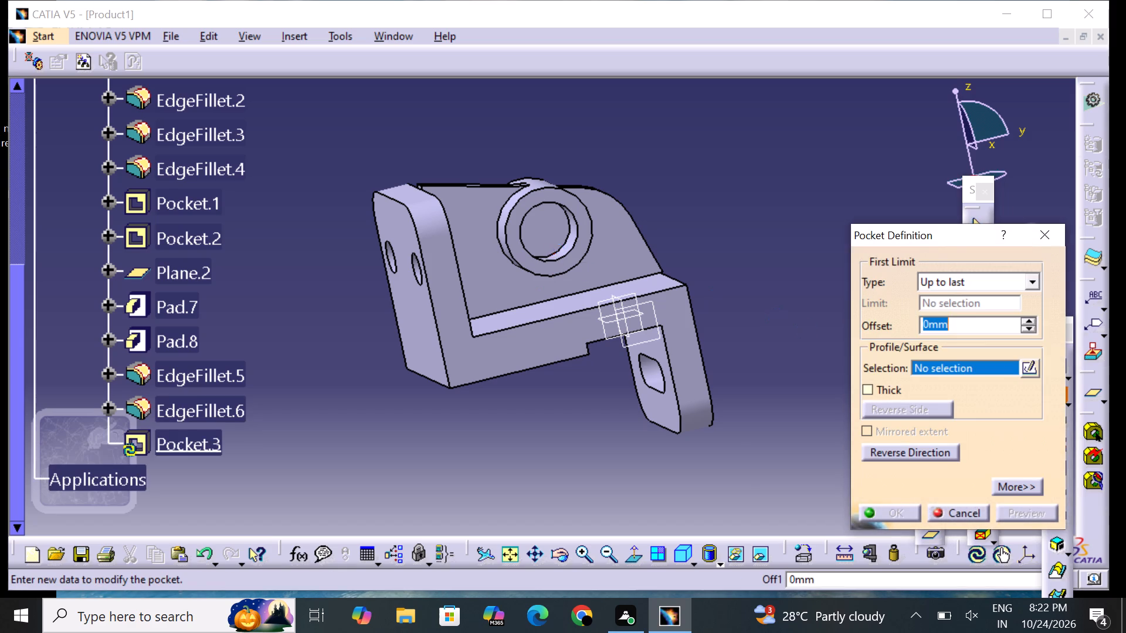
left_click(550, 231)
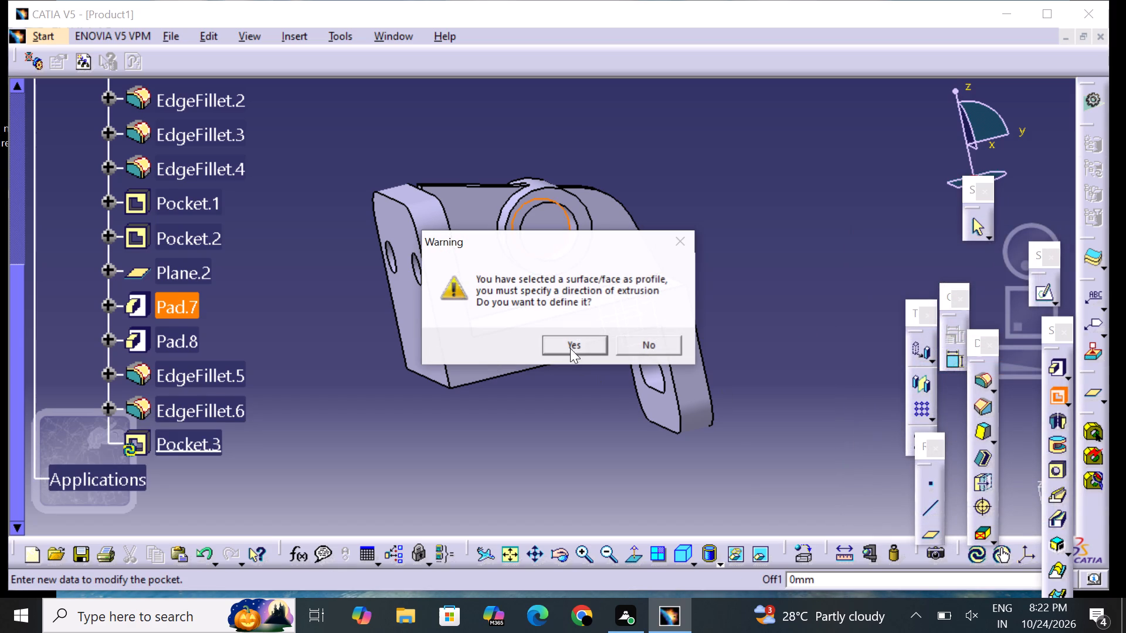
left_click(563, 348)
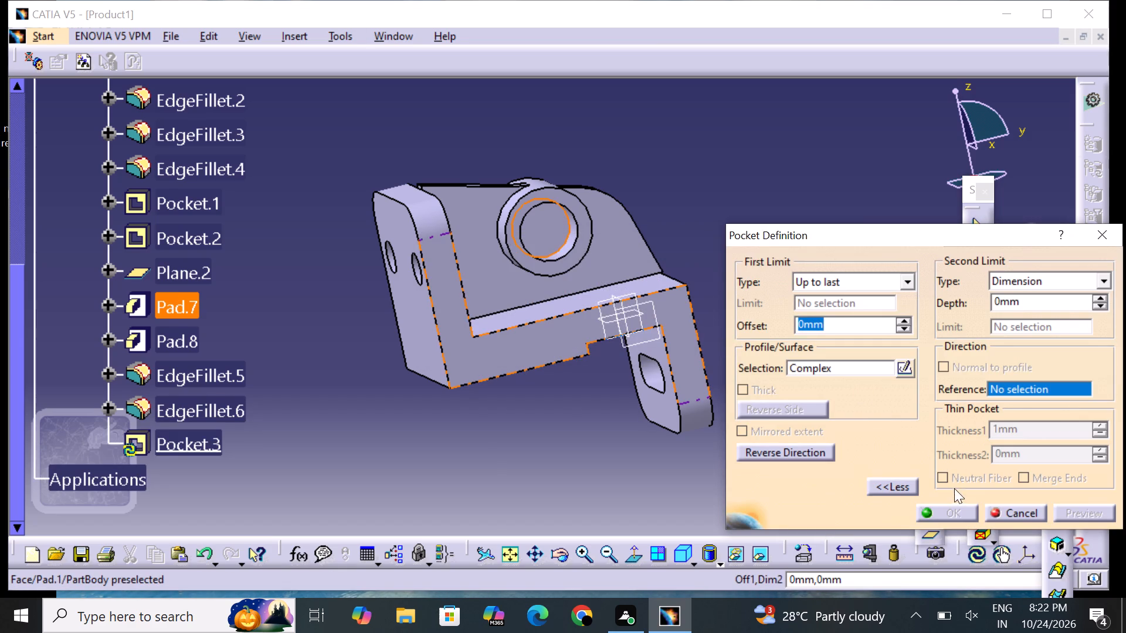
right_click(544, 233)
left_click(741, 182)
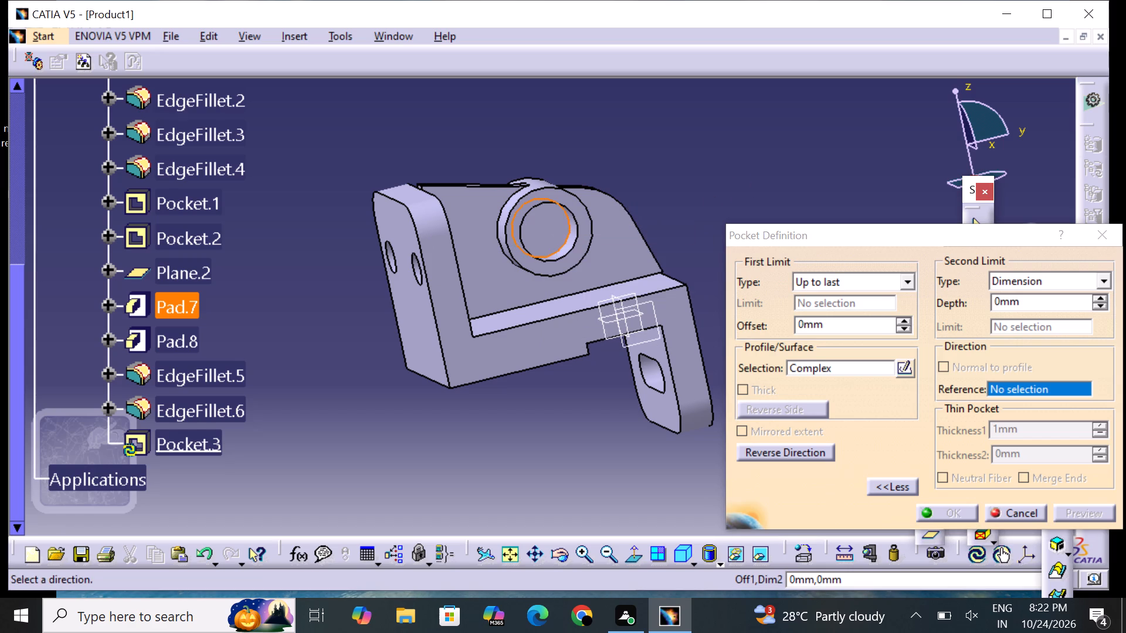
double_click(540, 230)
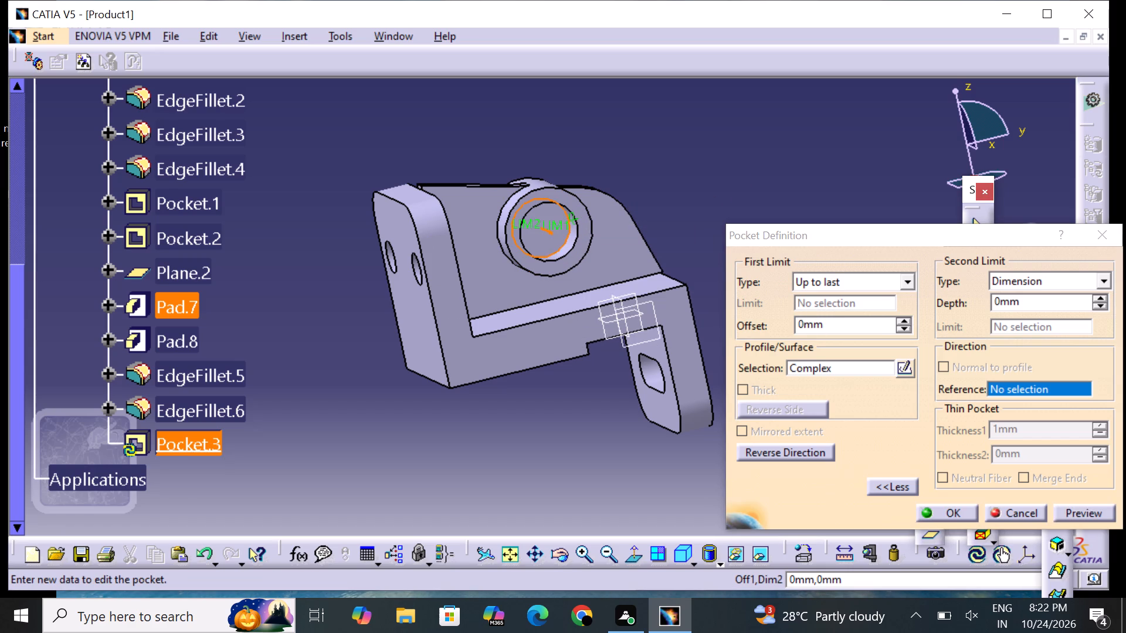
left_click(960, 511)
left_click(703, 230)
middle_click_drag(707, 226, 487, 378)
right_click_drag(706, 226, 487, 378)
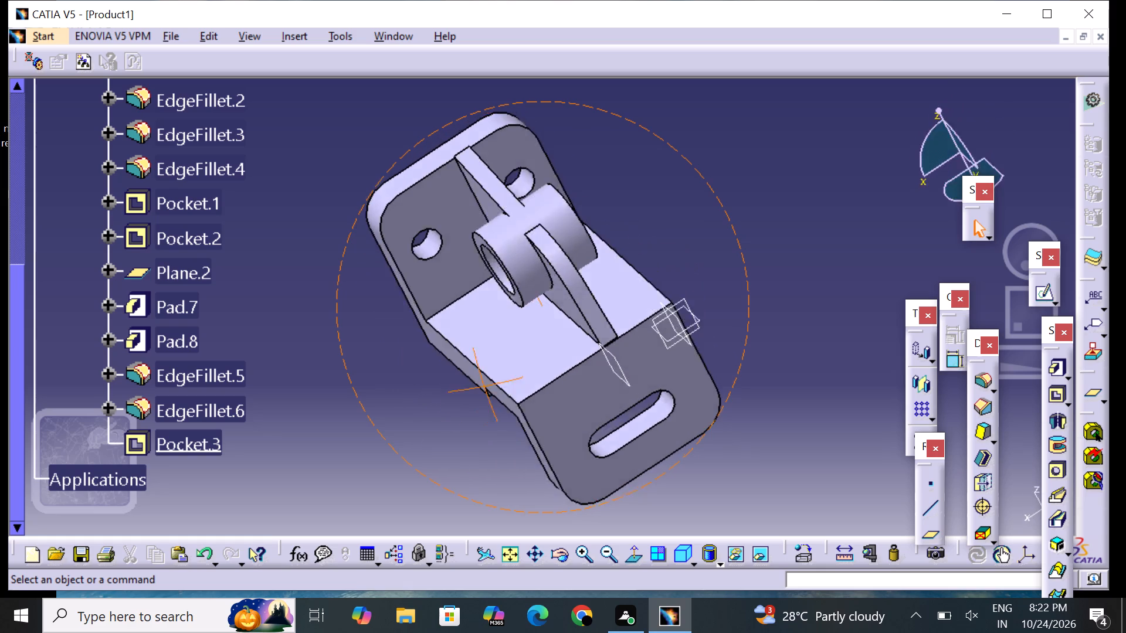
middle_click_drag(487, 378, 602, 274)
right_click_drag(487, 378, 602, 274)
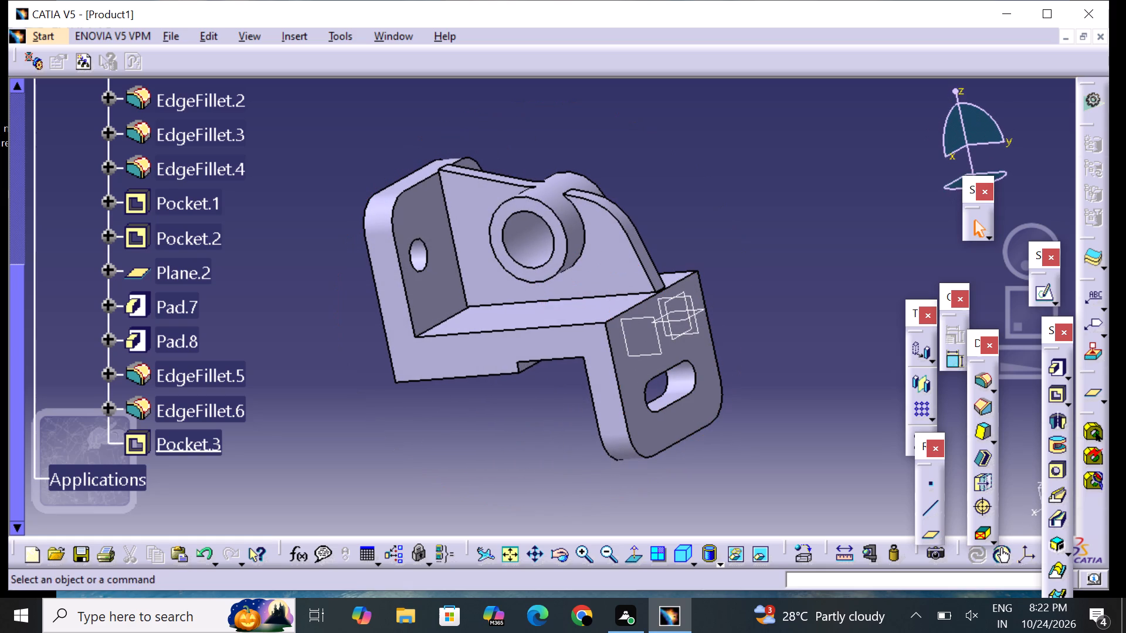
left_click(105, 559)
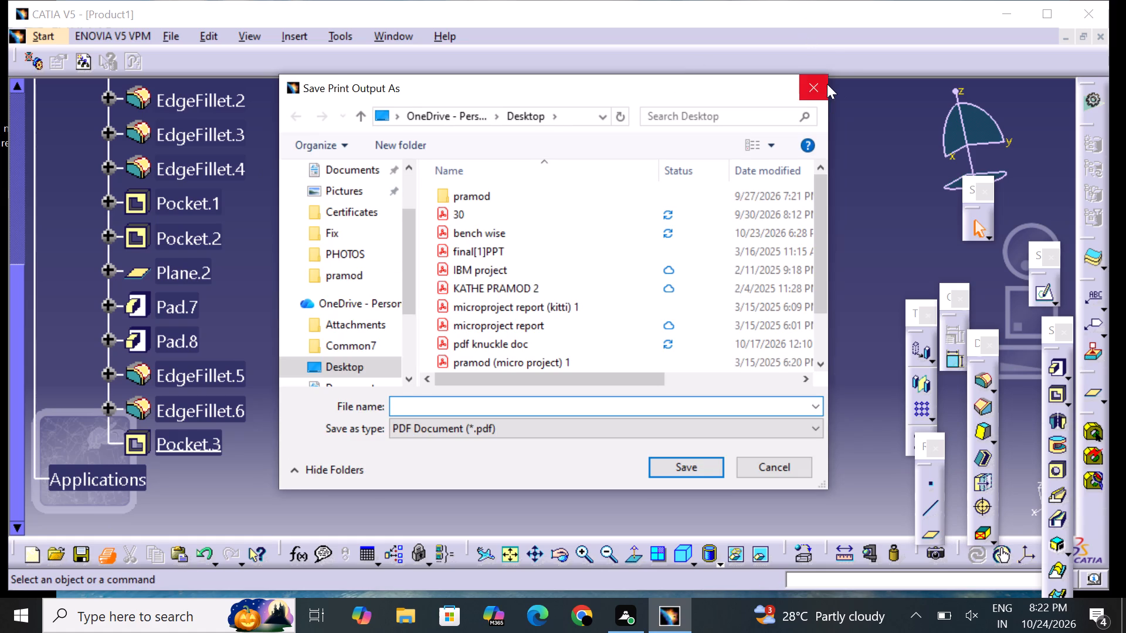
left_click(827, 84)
Save the bracket as a new CATPart named PART 14 on the Desktop, agreeing to update the links in session.
left_click(167, 33)
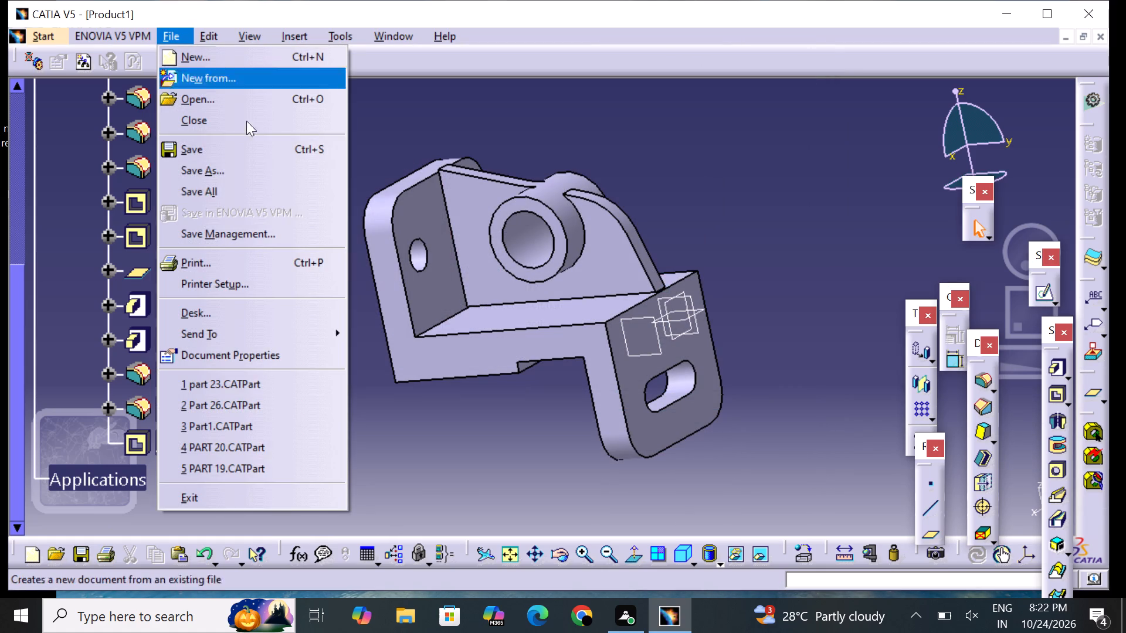
left_click(312, 172)
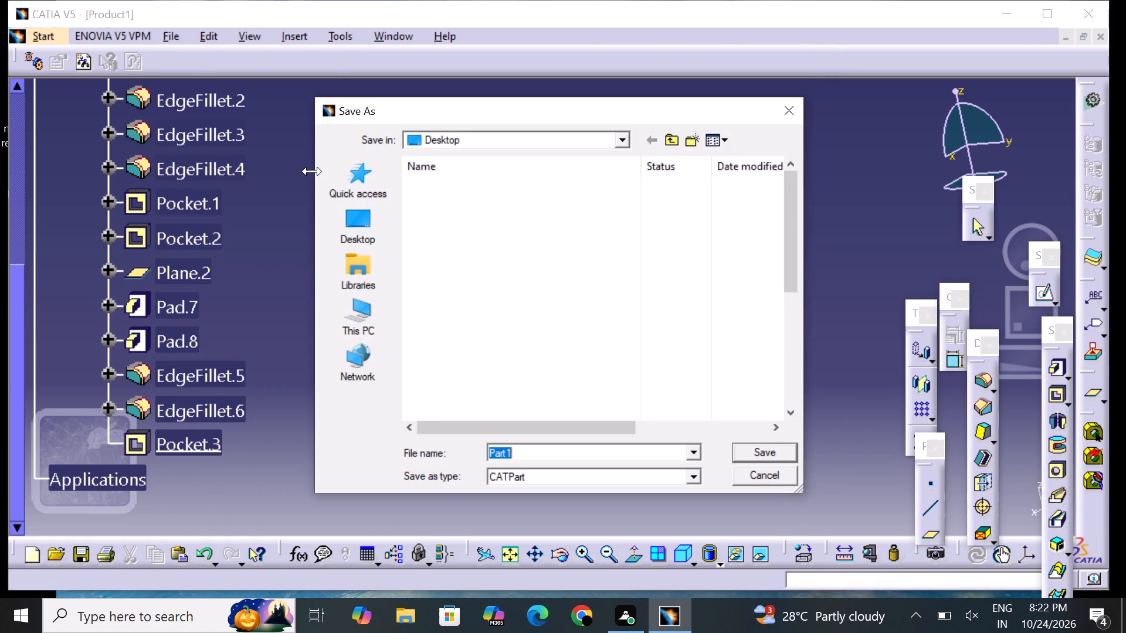
key("BackSpace")
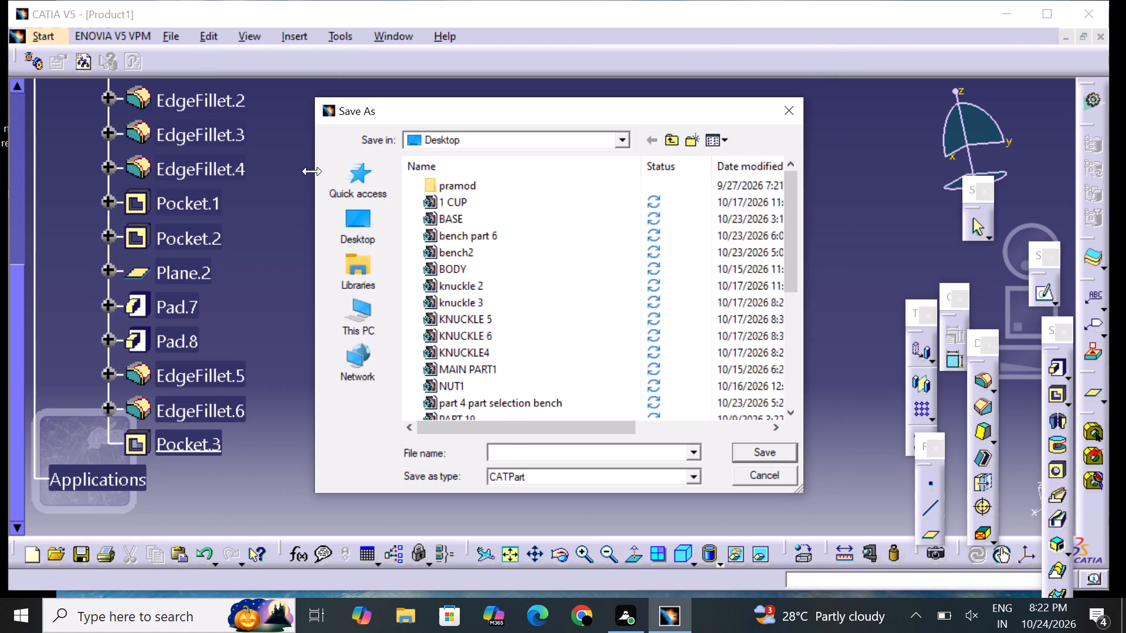
type("PART 14")
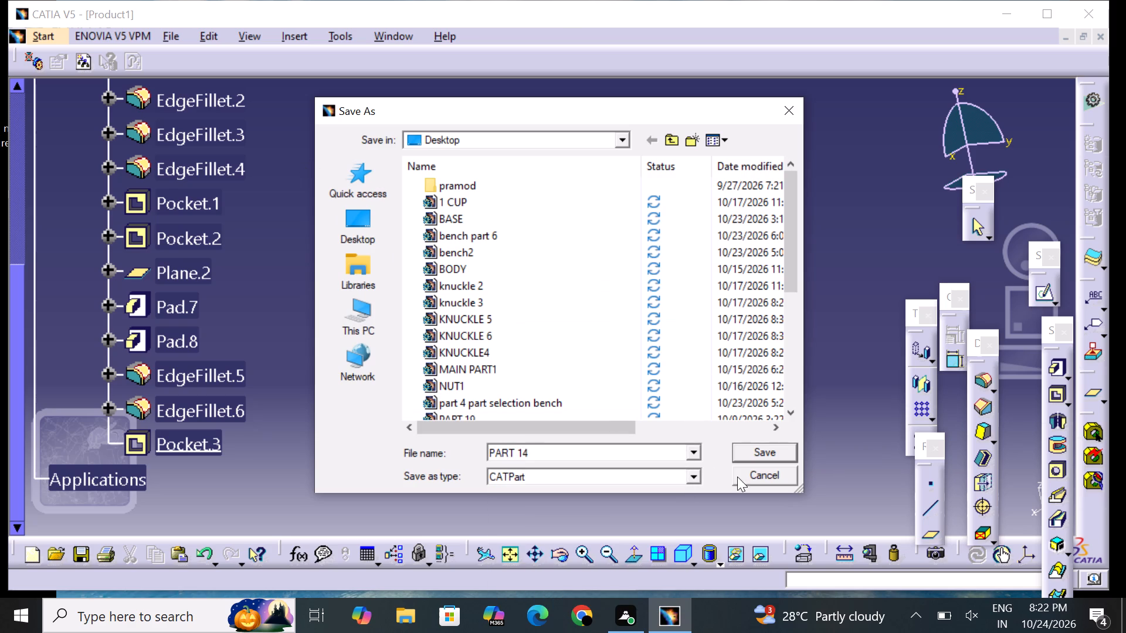
scroll(418, 295, "down", 3)
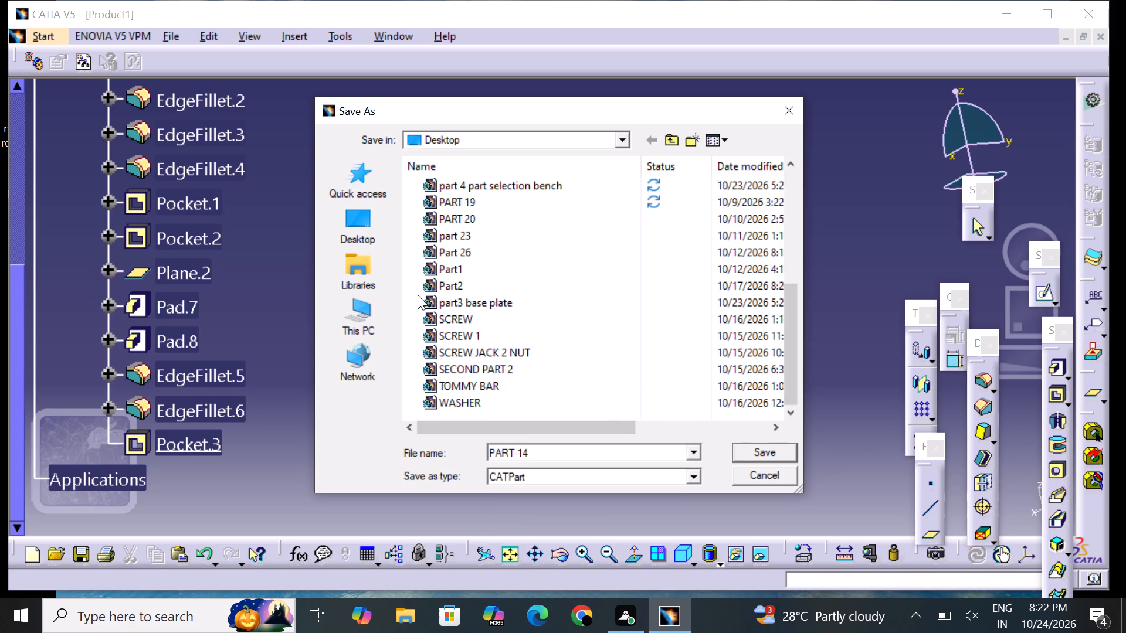
scroll(504, 335, "up", 4)
scroll(504, 335, "down", 4)
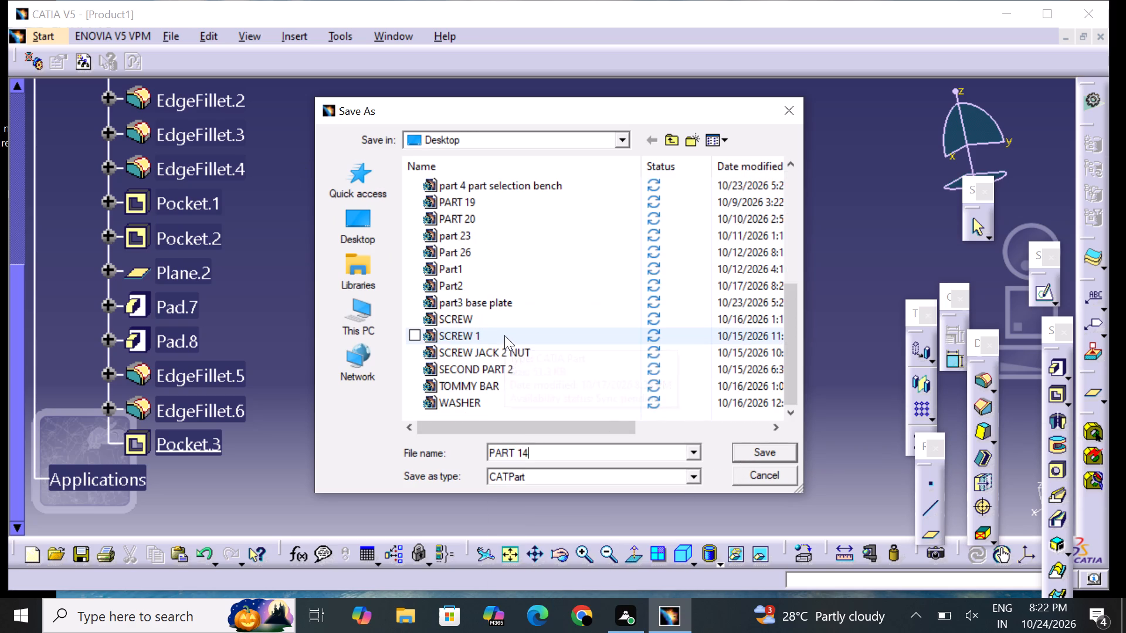
scroll(504, 335, "up", 6)
scroll(504, 335, "down", 3)
scroll(504, 335, "up", 3)
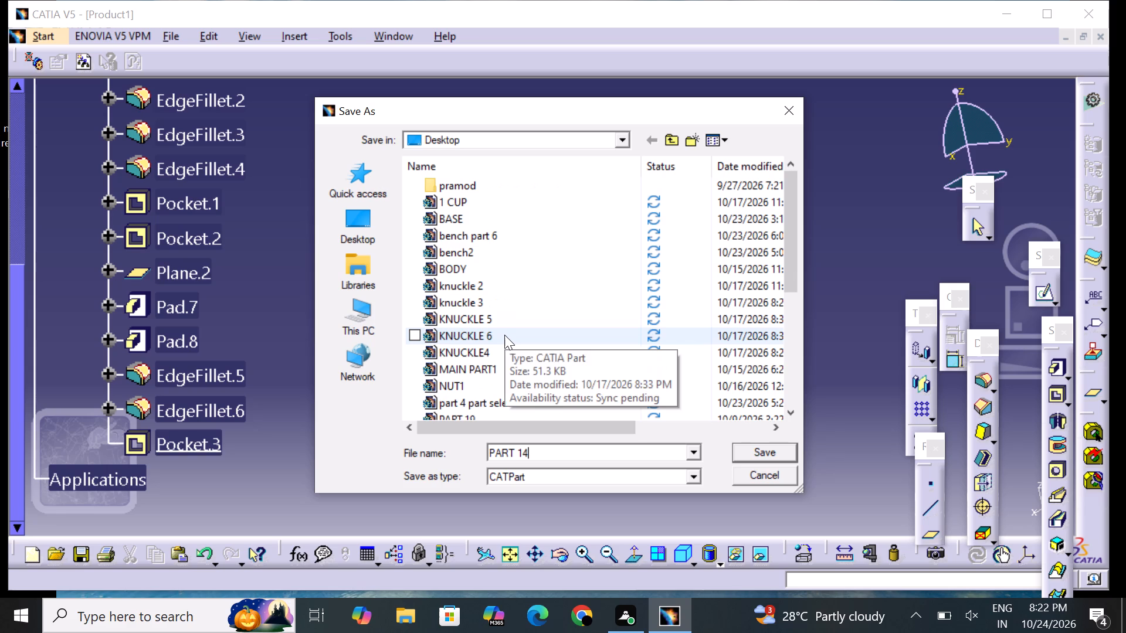
left_click(740, 452)
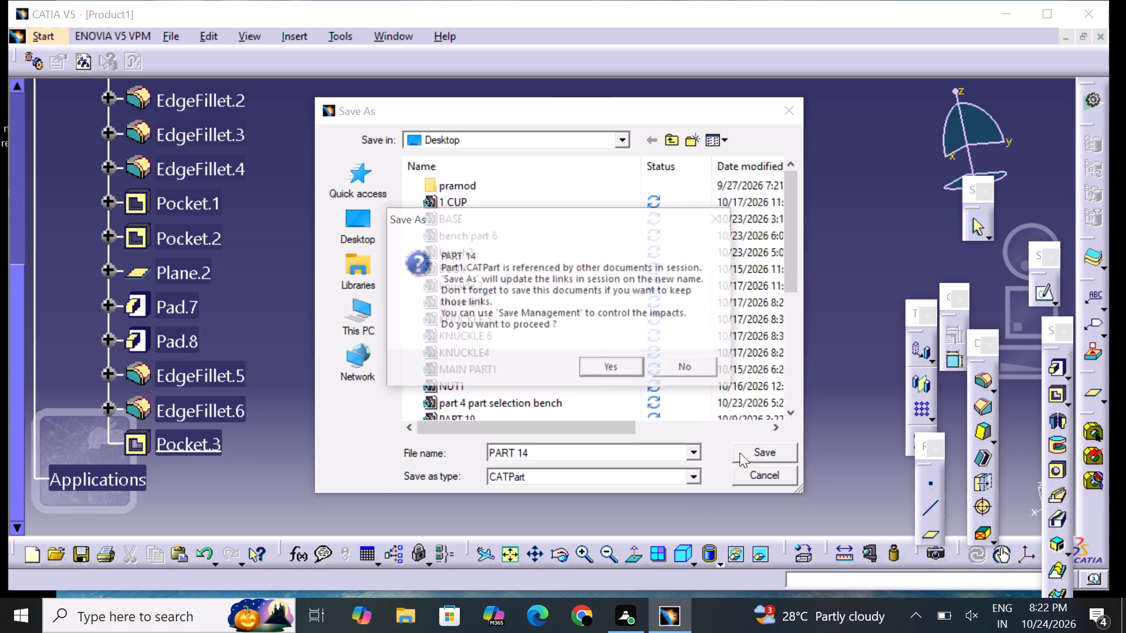
left_click(603, 367)
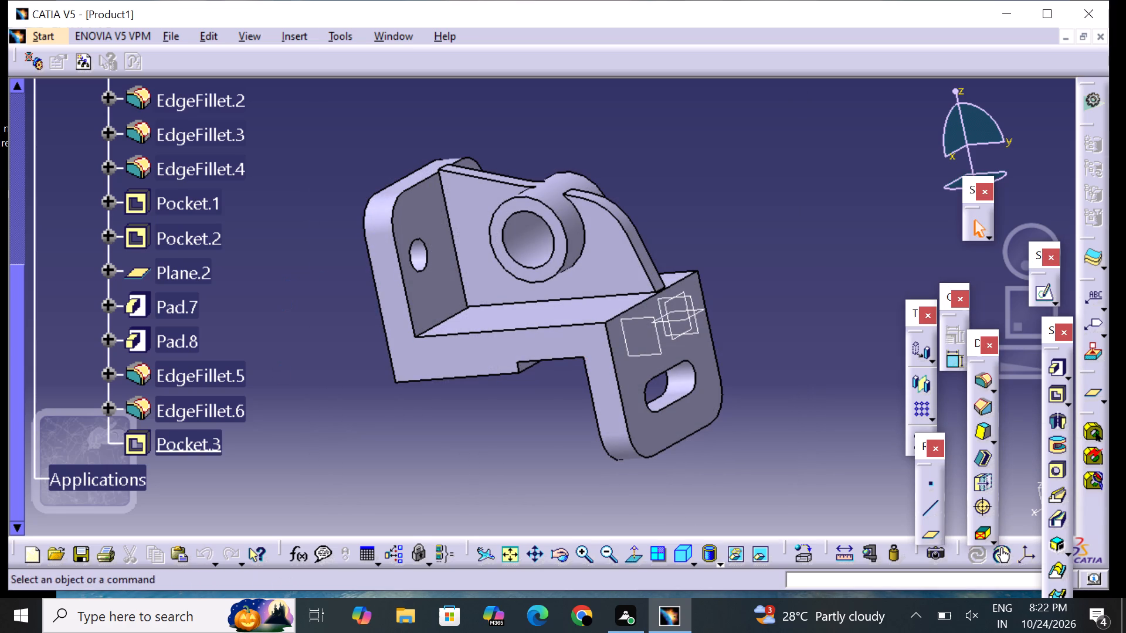
Print the bracket view to a PDF document named PART 14 on the Desktop.
left_click(104, 561)
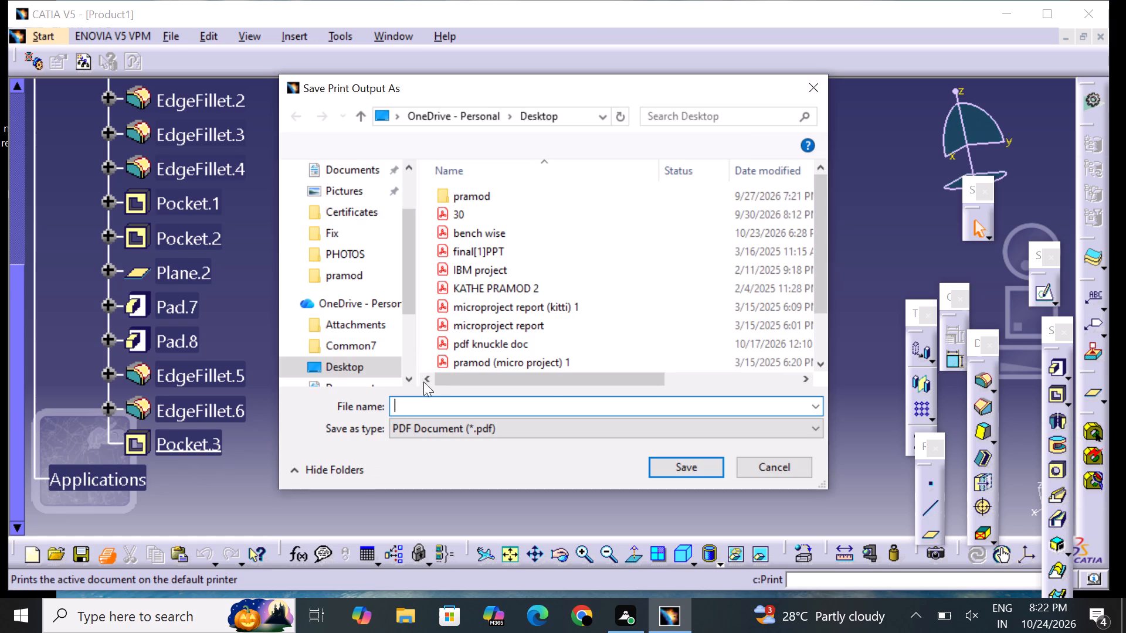
type("PART")
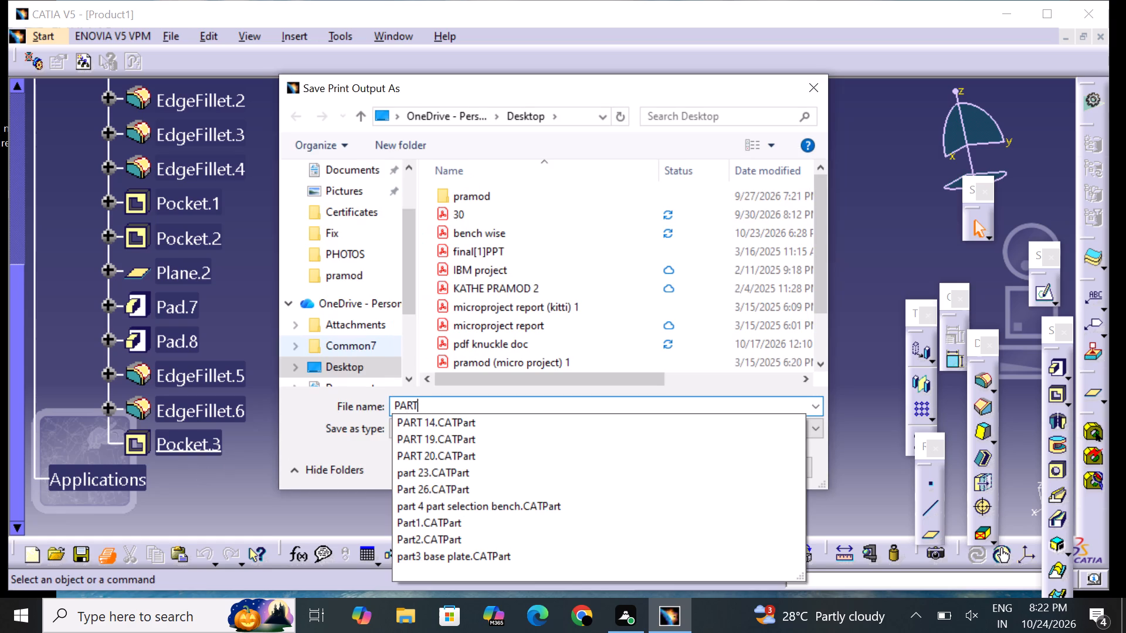
key("space")
type("12")
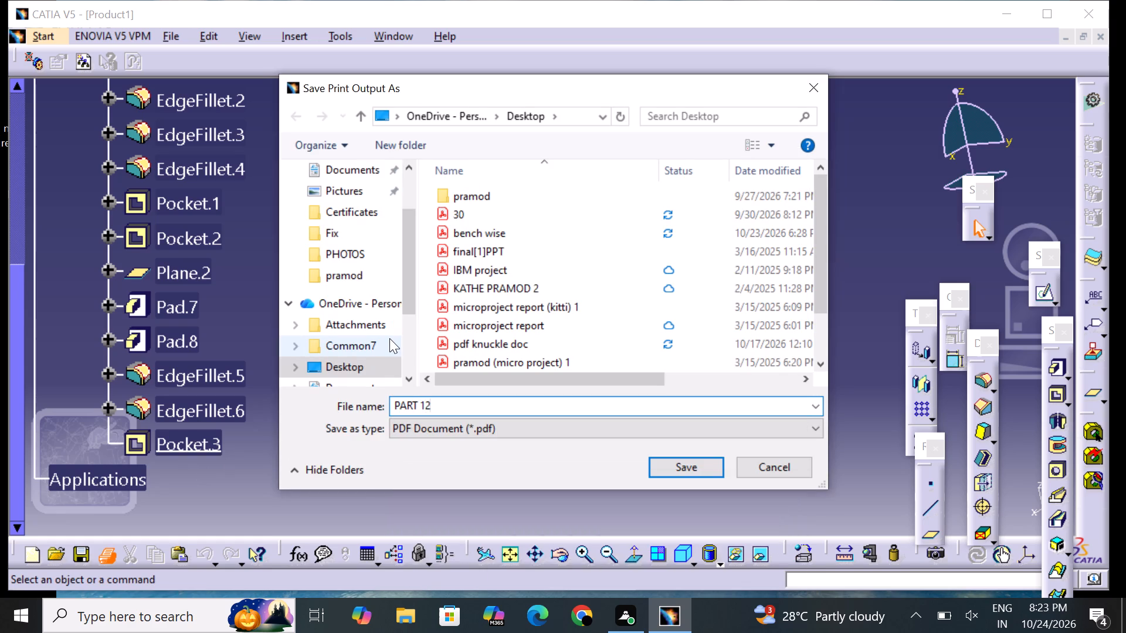
key("BackSpace")
key("BackSpace")
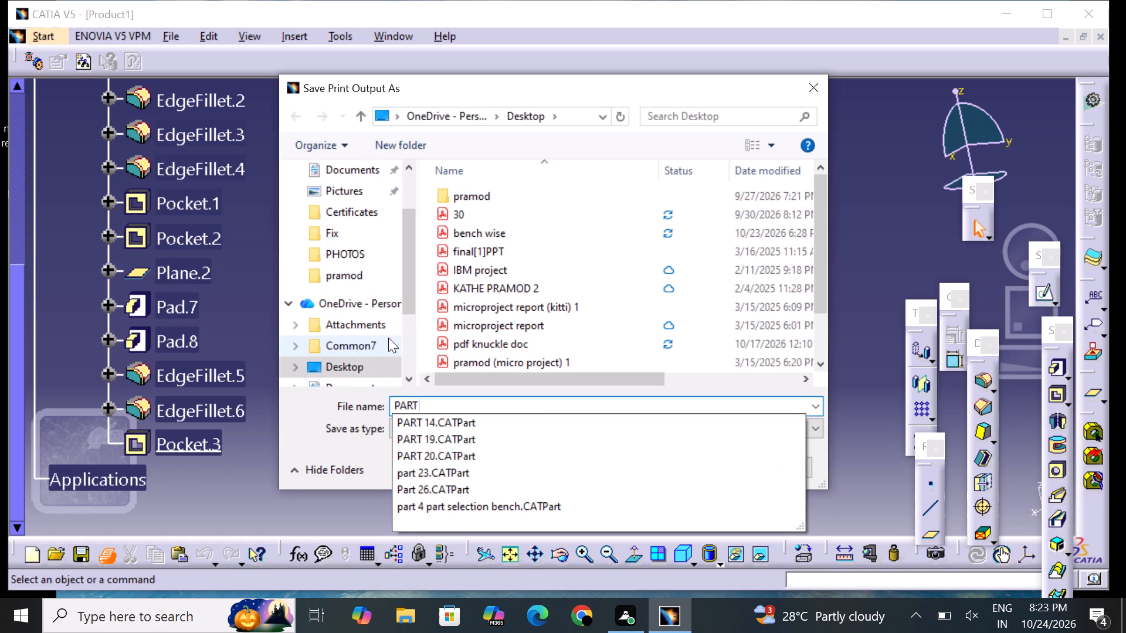
type("14")
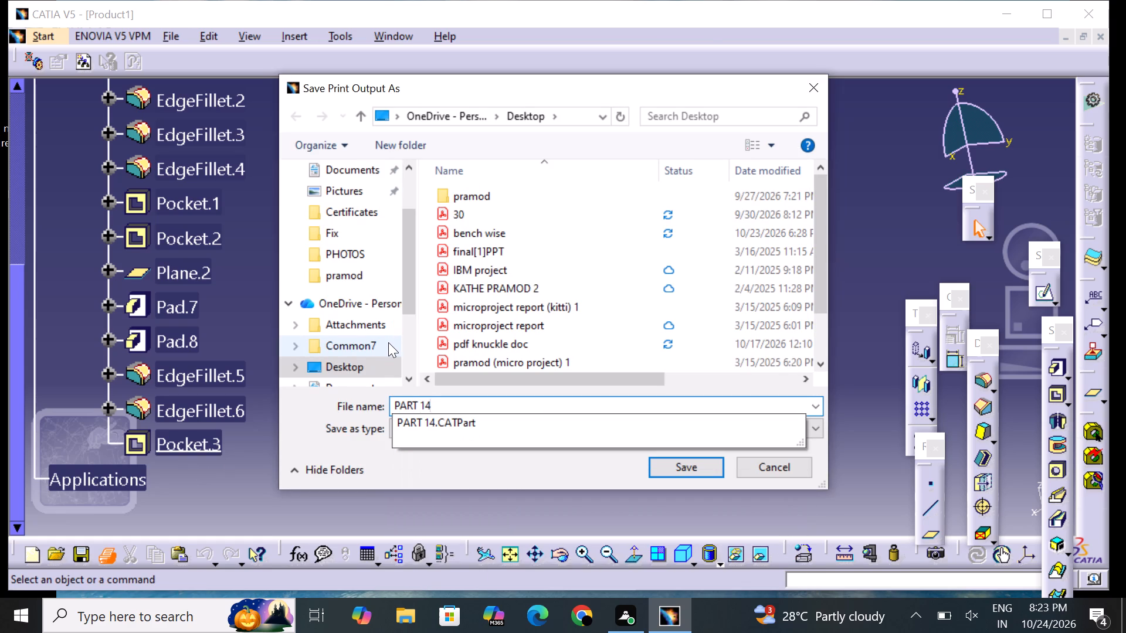
key("Return")
left_click(780, 258)
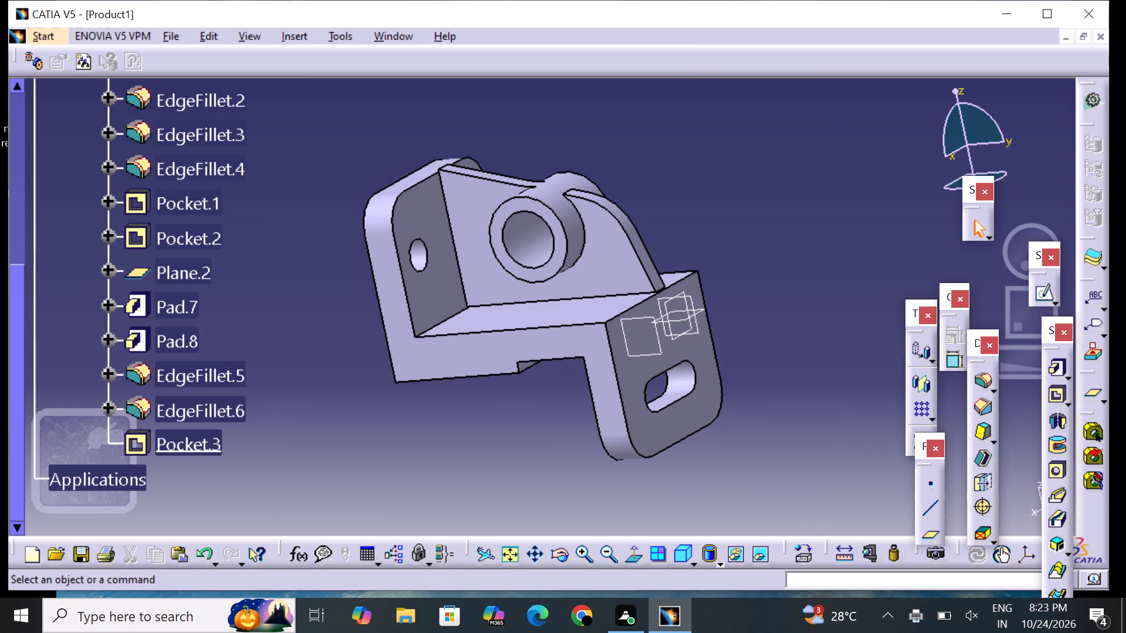